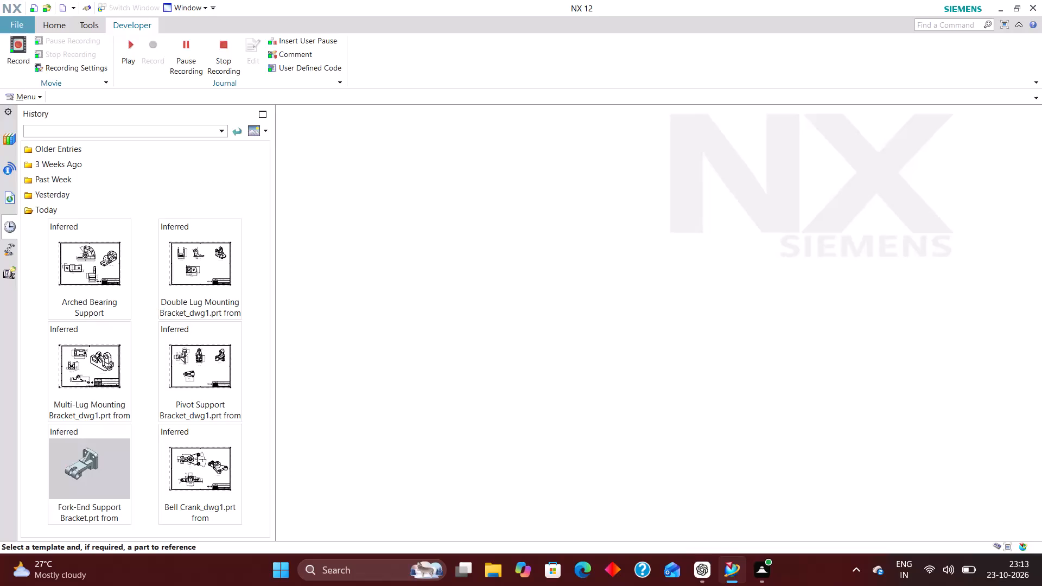
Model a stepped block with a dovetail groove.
Set the new Model part's folder to Stepped Block with V-Groove inside Mechanical Components.
{"action": "left_click", "coordinate": [297, 132]}
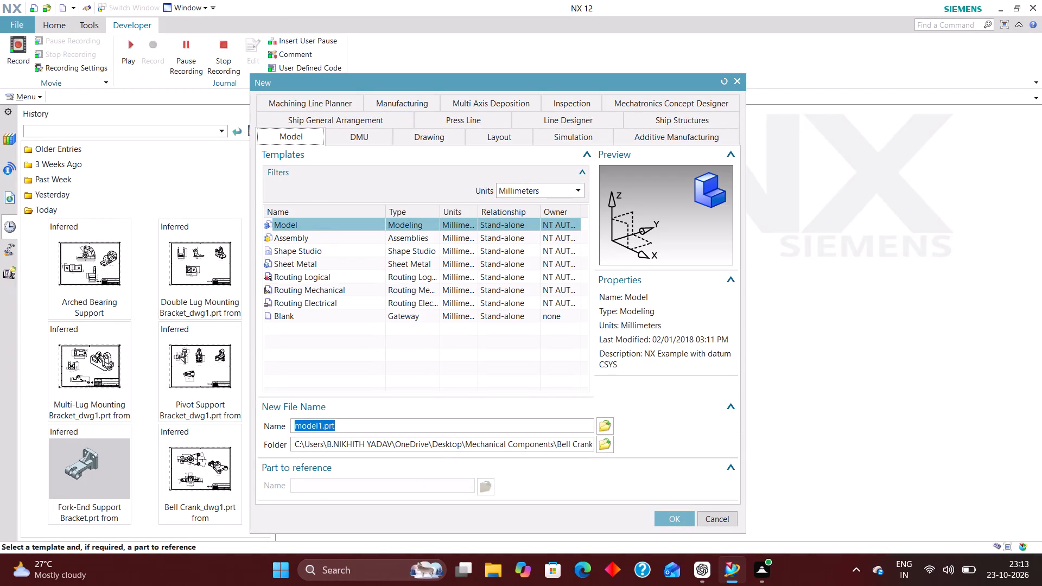
{"action": "left_click", "coordinate": [603, 444]}
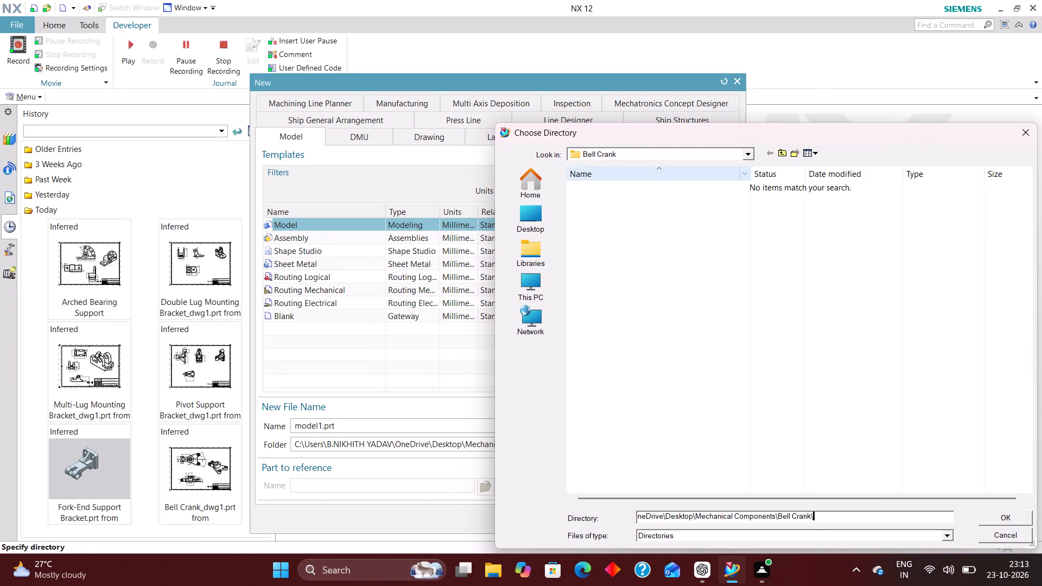
{"action": "left_click", "coordinate": [784, 154]}
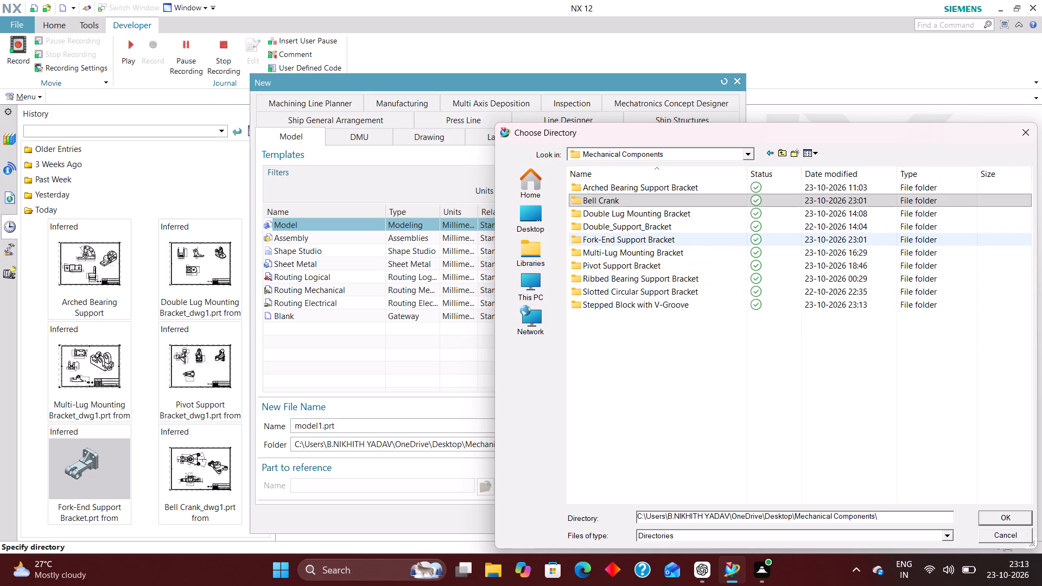
{"action": "left_click", "coordinate": [612, 301]}
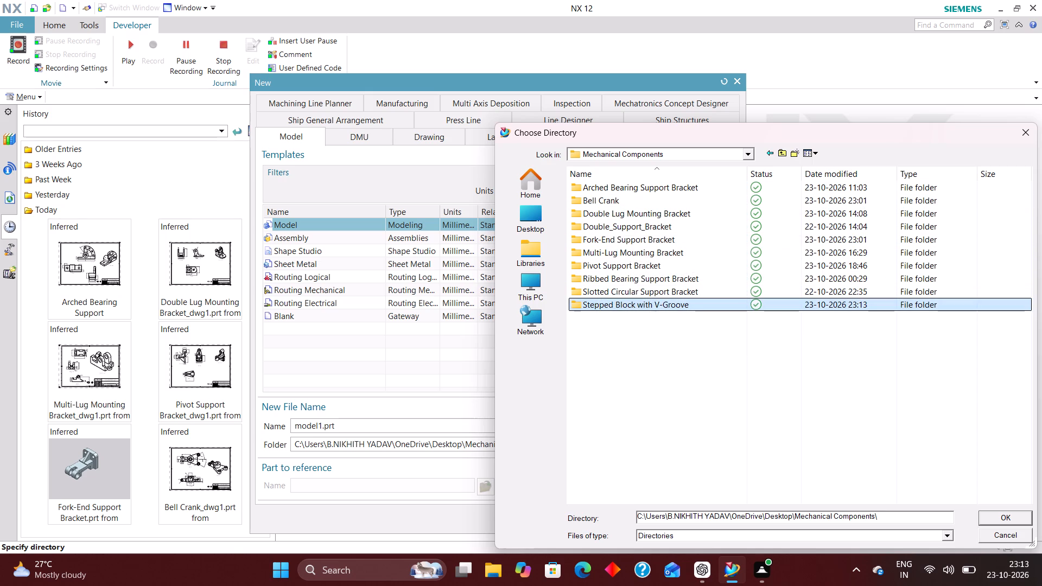
{"action": "double_click", "coordinate": [612, 301]}
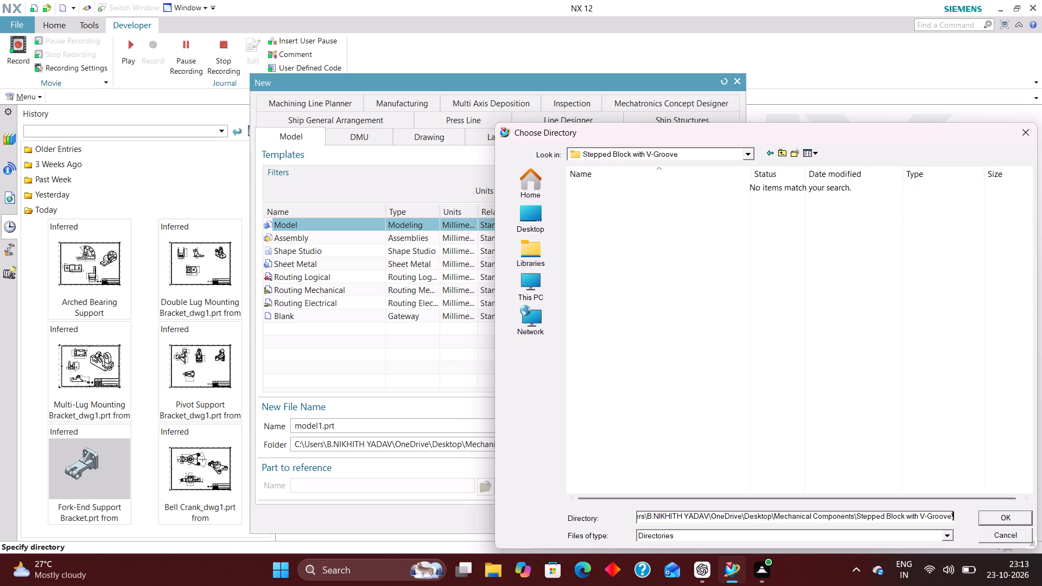
{"action": "left_click", "coordinate": [1008, 515]}
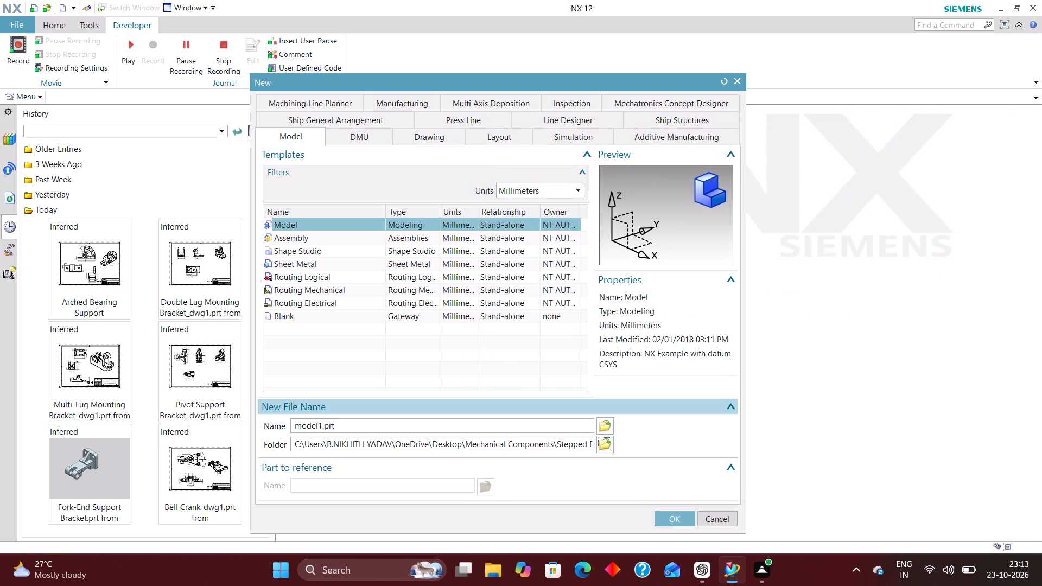
Name the new part file Stepped Block with V-Groove and create it from the Model template.
{"action": "left_click_drag", "start_coordinate": [321, 425], "coordinate": [264, 426]}
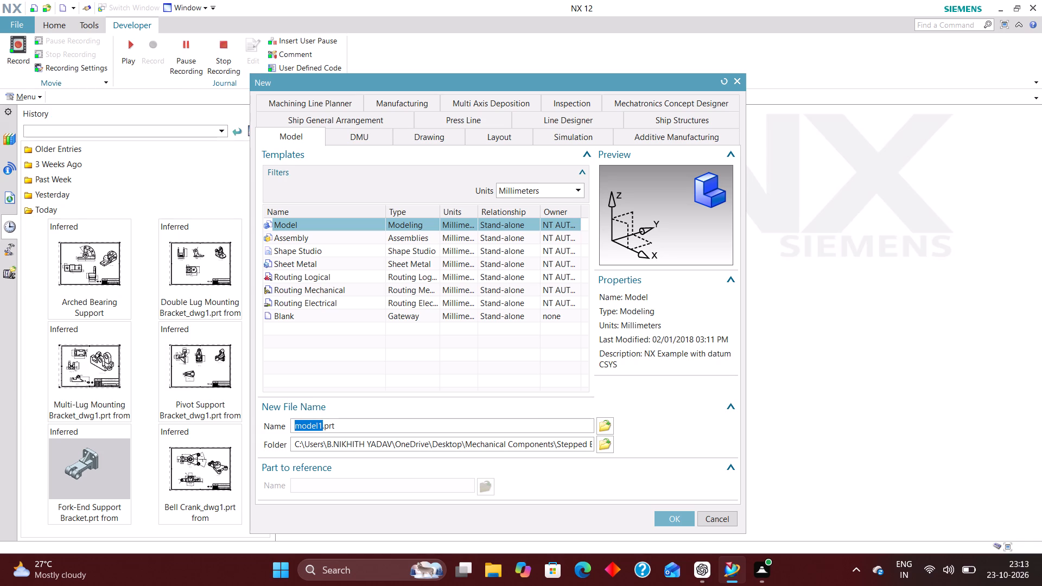
{"action": "key", "text": "BackSpace"}
{"action": "key", "text": "ctrl+v"}
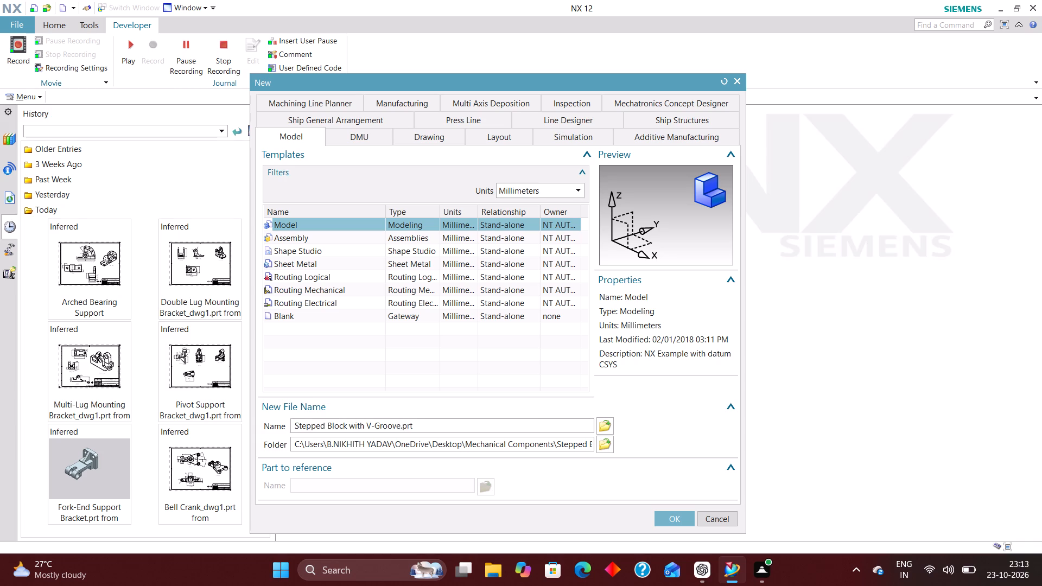
{"action": "key", "text": "Return"}
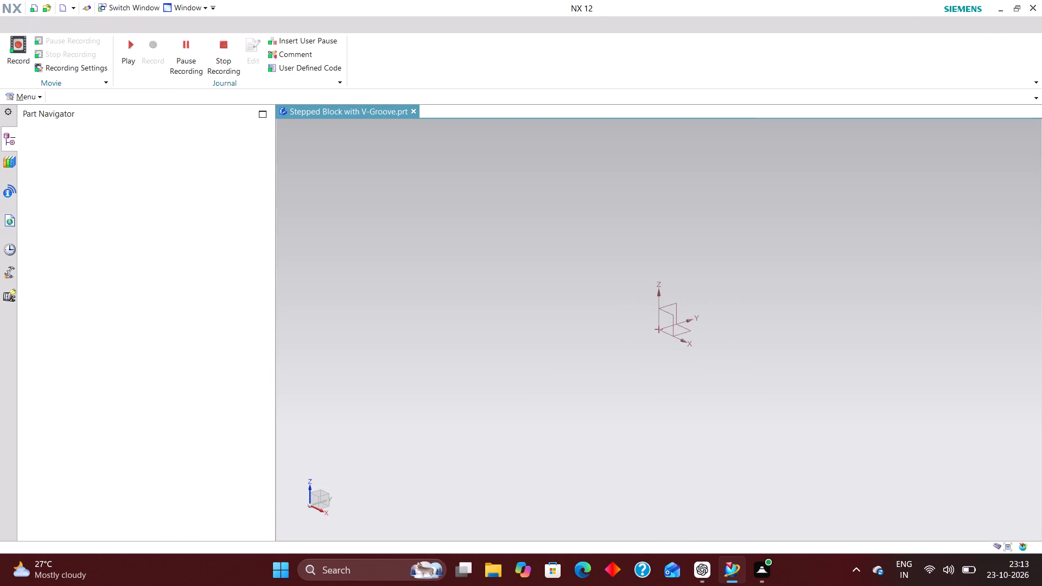
Start a new sketch in the sketch task environment.
{"action": "left_click", "coordinate": [697, 41]}
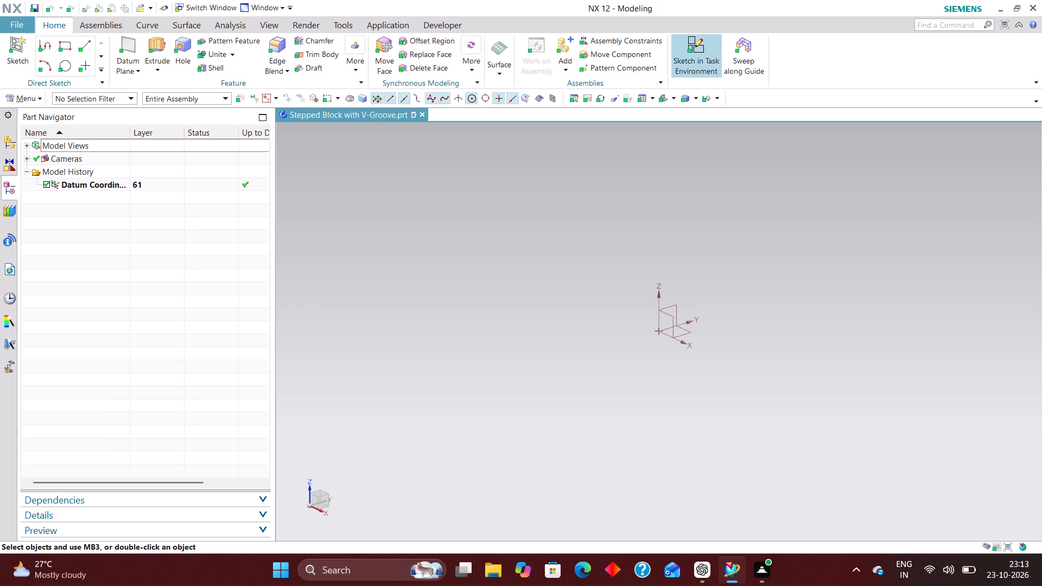
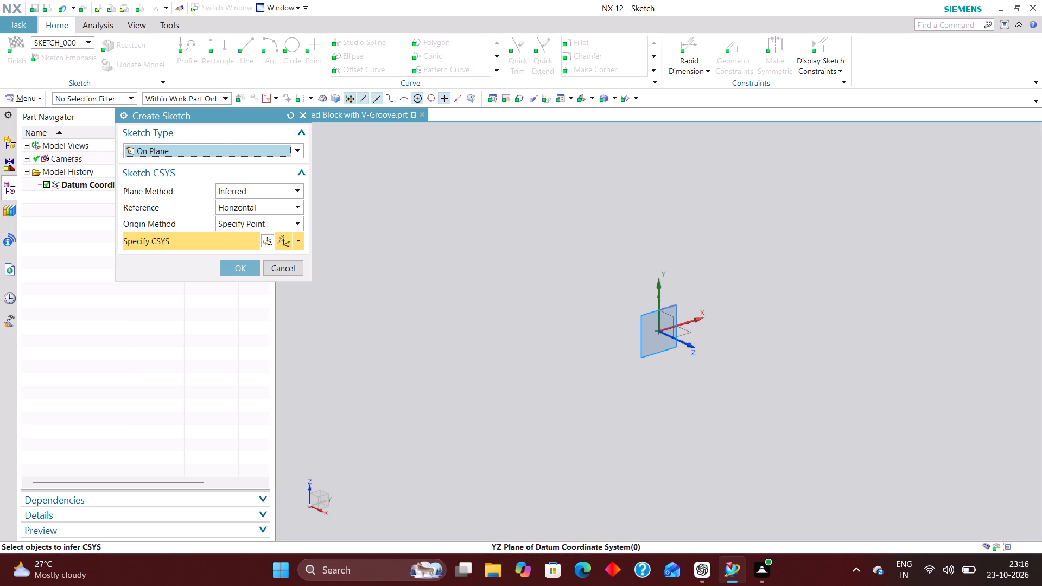
Place the sketch on the YZ plane of the datum coordinate system.
{"action": "left_click", "coordinate": [670, 304]}
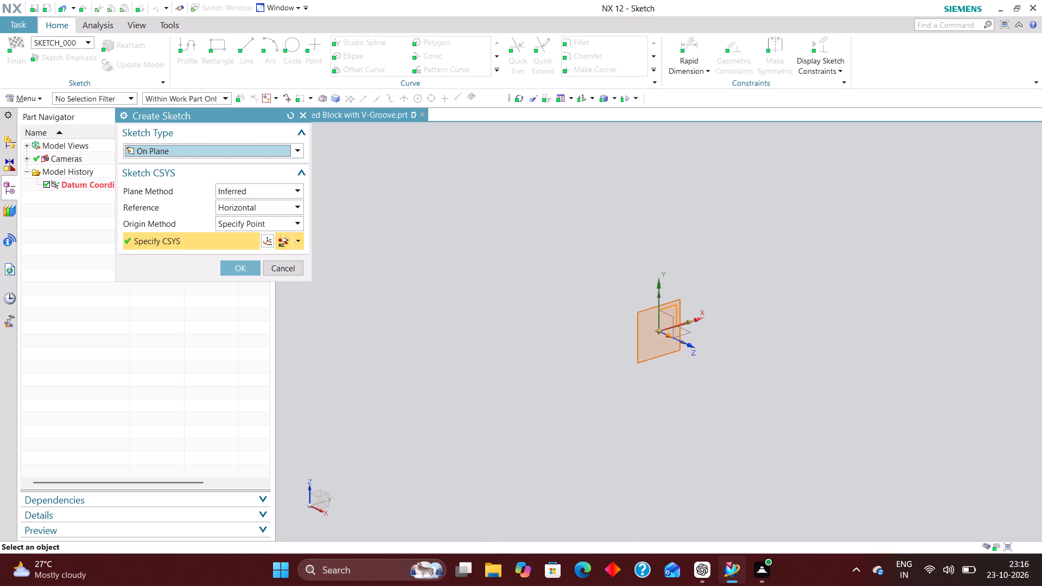
{"action": "left_click", "coordinate": [247, 266]}
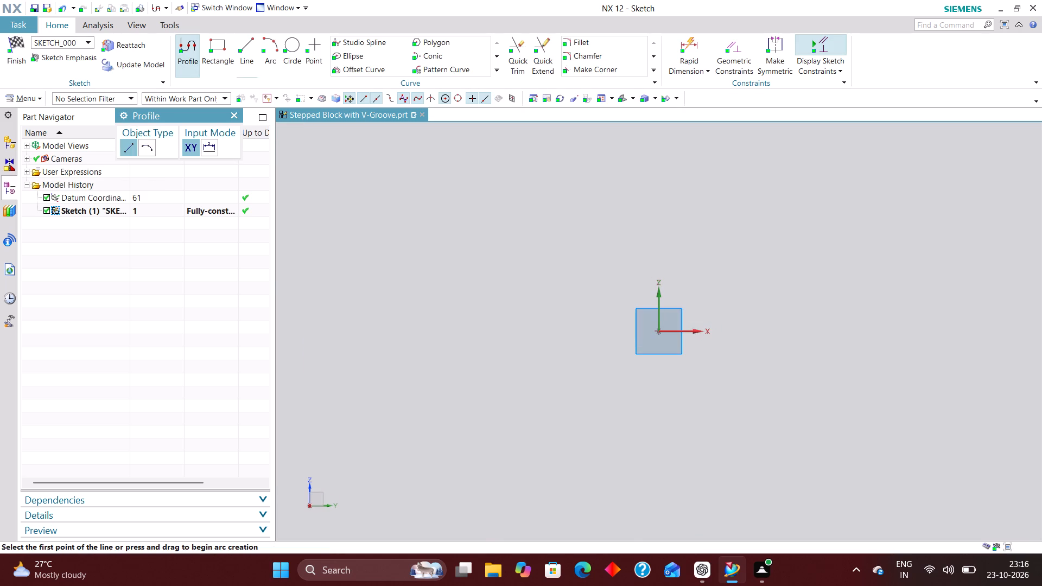
Start the Rectangle command to draw a rectangle by two points in the YZ-plane sketch.
{"action": "left_click", "coordinate": [243, 50]}
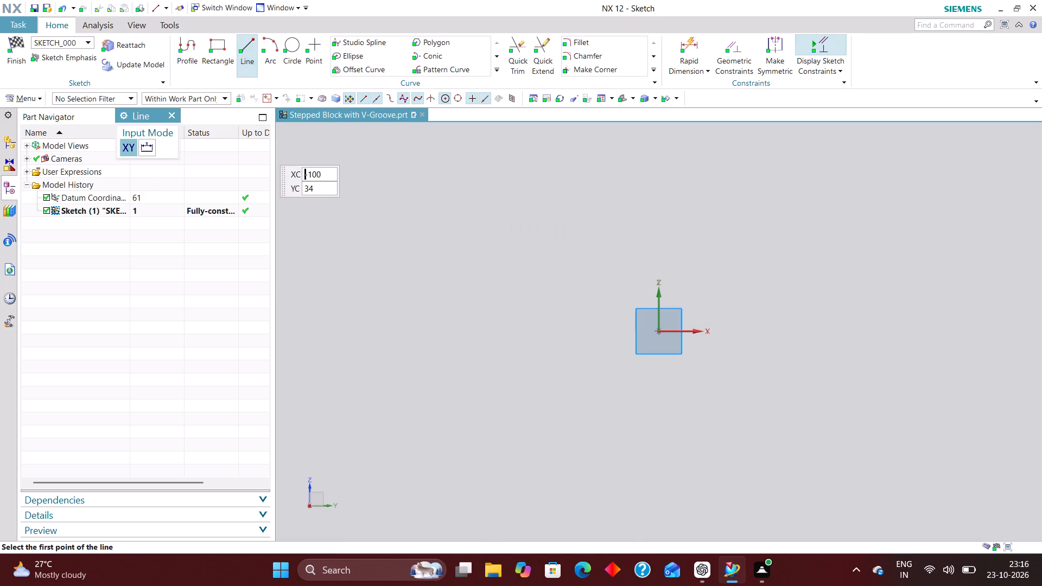
{"action": "left_click", "coordinate": [211, 44]}
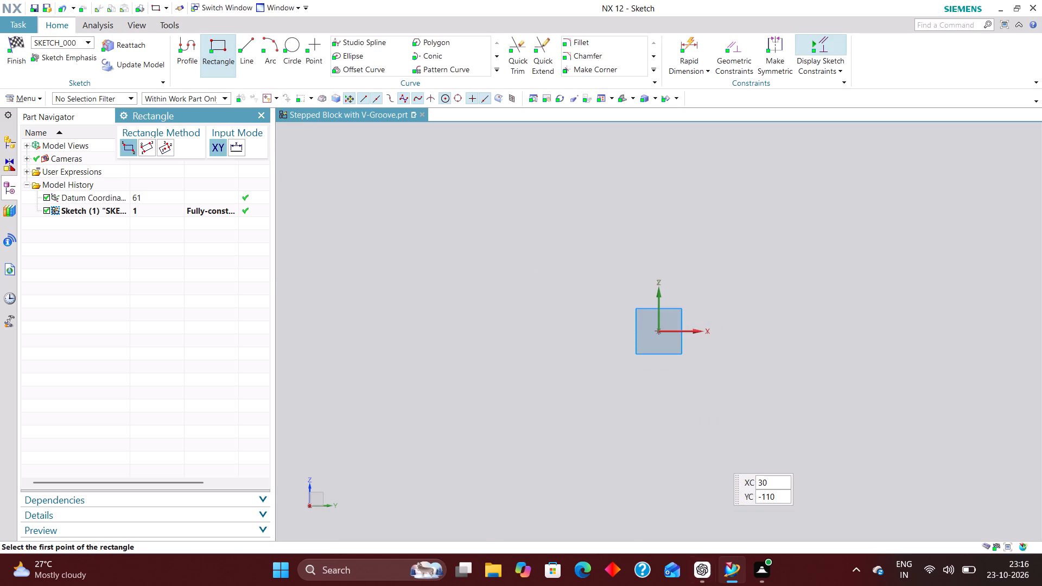
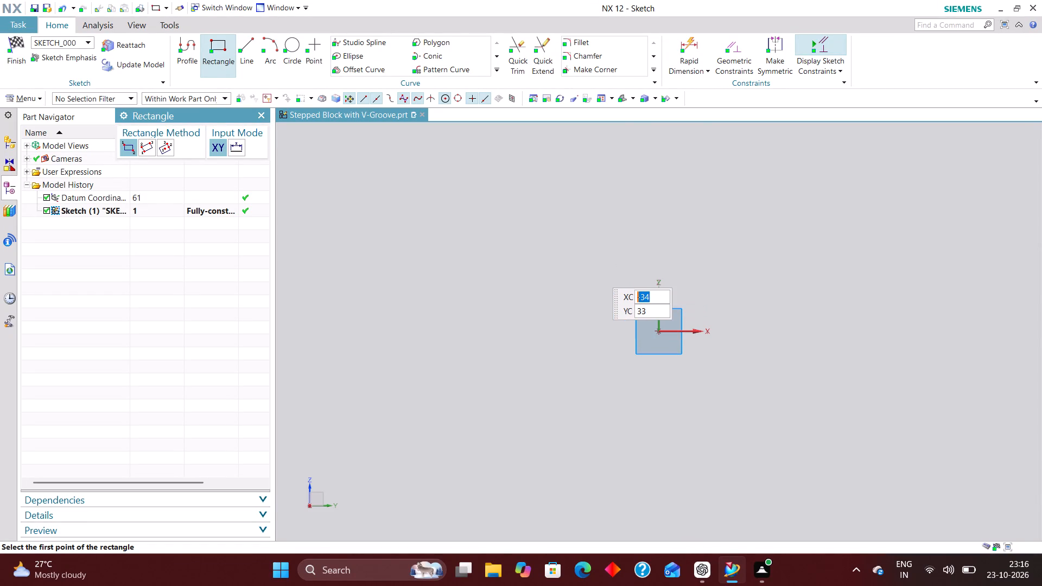
Draw a rectangle about 124 mm wide around the sketch origin.
{"action": "left_click", "coordinate": [560, 189]}
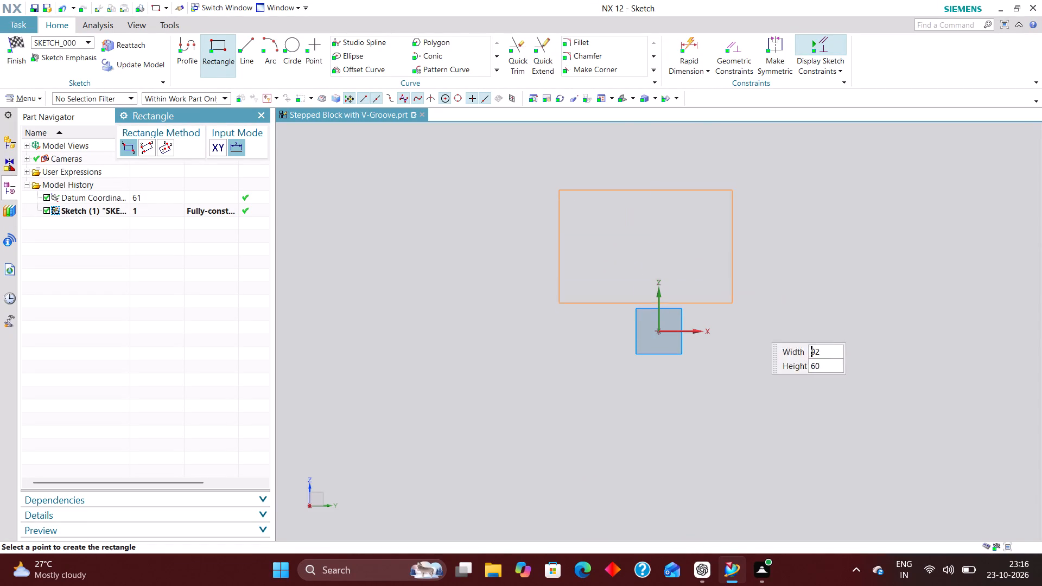
{"action": "left_click", "coordinate": [792, 383]}
Apply midpoint constraints to centre the rectangle's top edge on the vertical axis and its side edge on the horizontal axis.
{"action": "left_click", "coordinate": [736, 47]}
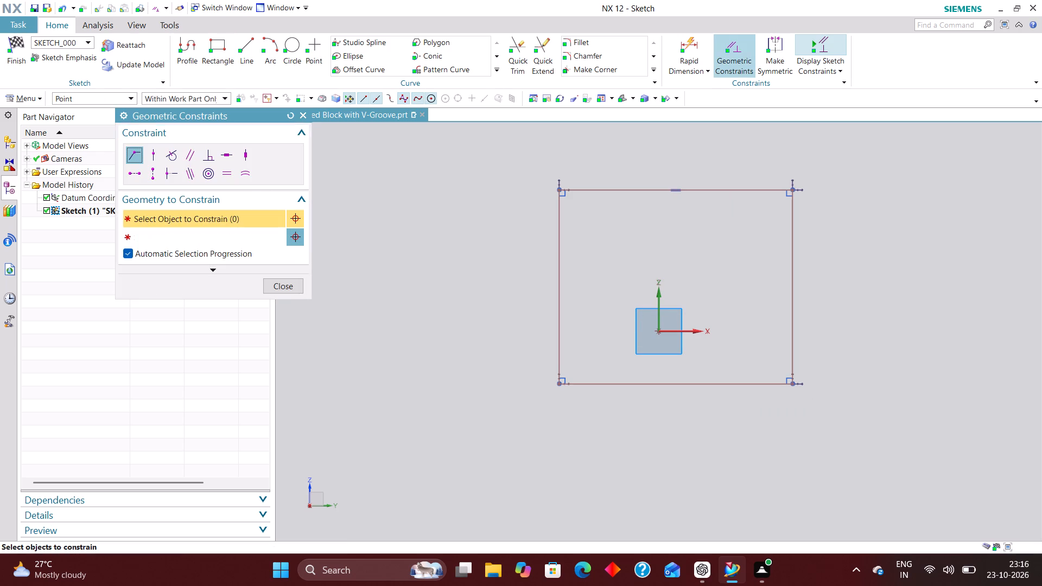
{"action": "left_click", "coordinate": [156, 154]}
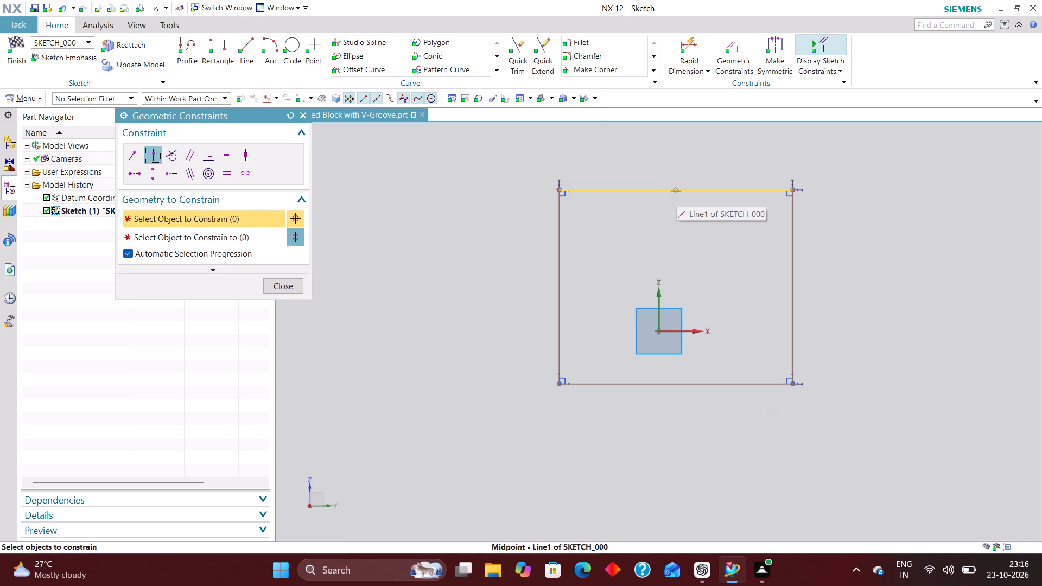
{"action": "left_click", "coordinate": [676, 192]}
{"action": "left_click", "coordinate": [657, 304]}
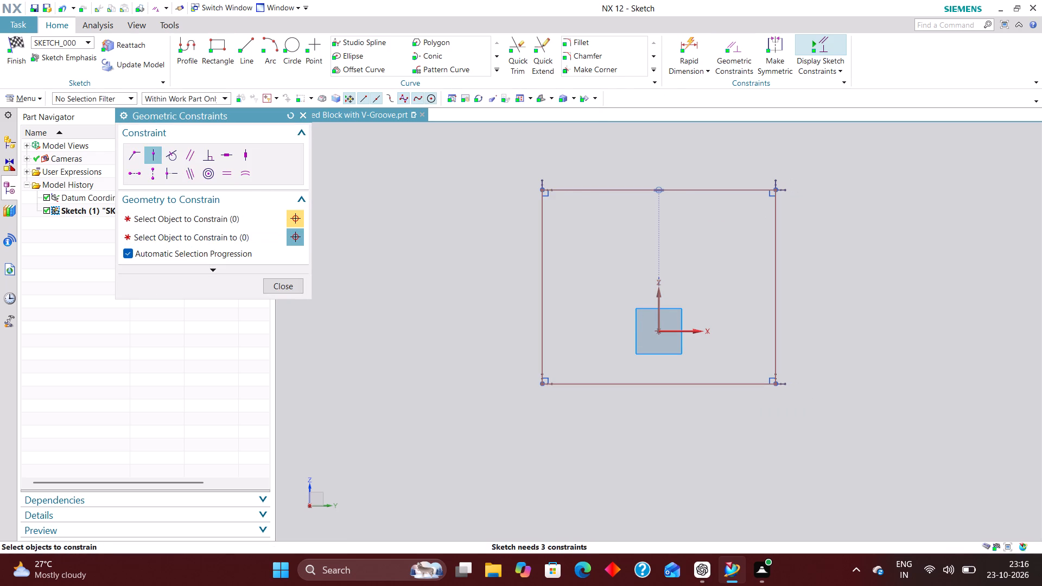
{"action": "left_click", "coordinate": [776, 287]}
{"action": "left_click", "coordinate": [686, 333]}
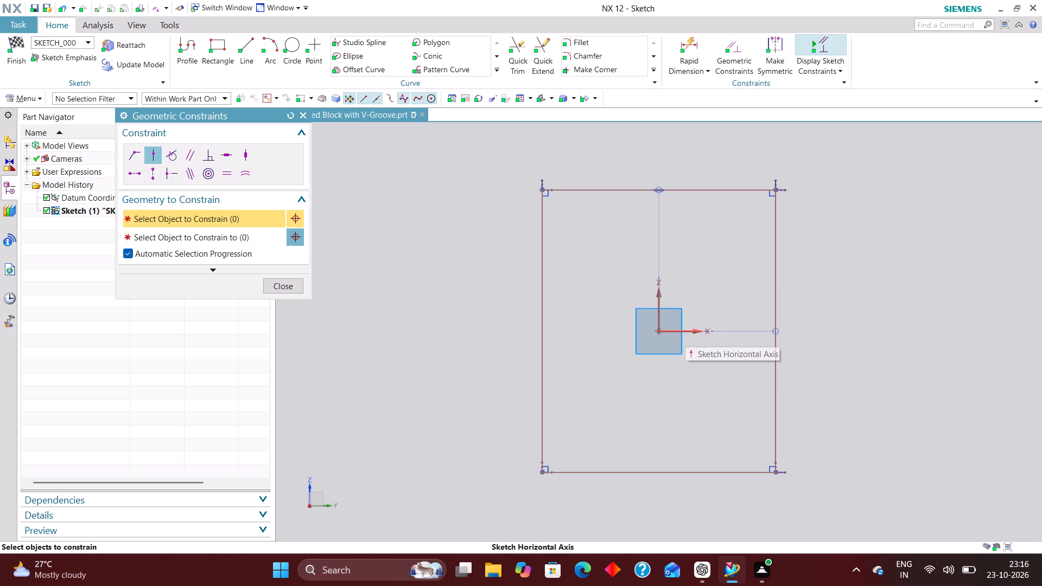
Dimension the rectangle 50 mm wide and 25 mm high with Rapid Dimension, and finish the sketch.
{"action": "left_click", "coordinate": [696, 44]}
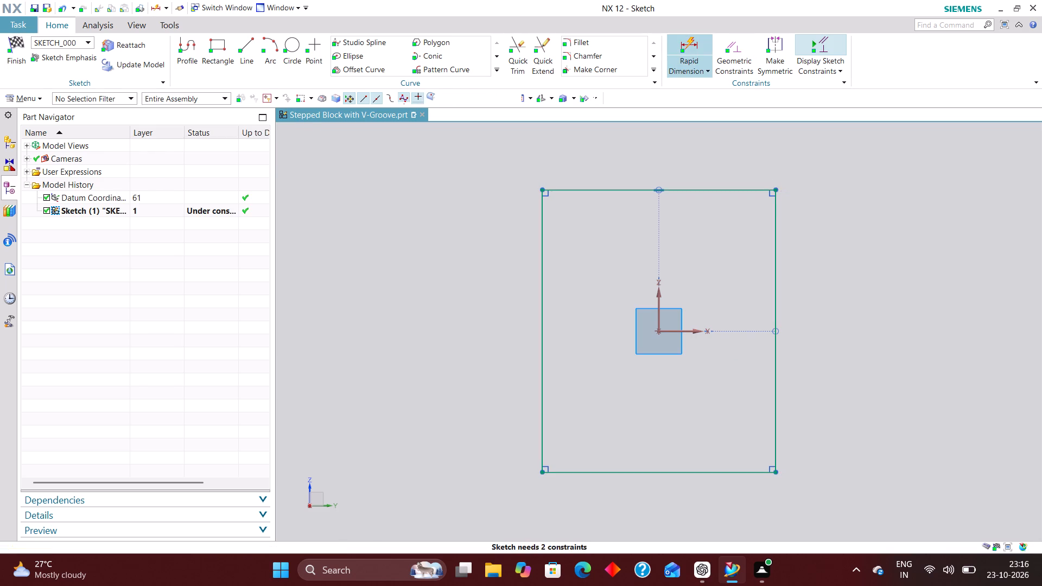
{"action": "left_click", "coordinate": [710, 470]}
{"action": "left_click", "coordinate": [667, 508]}
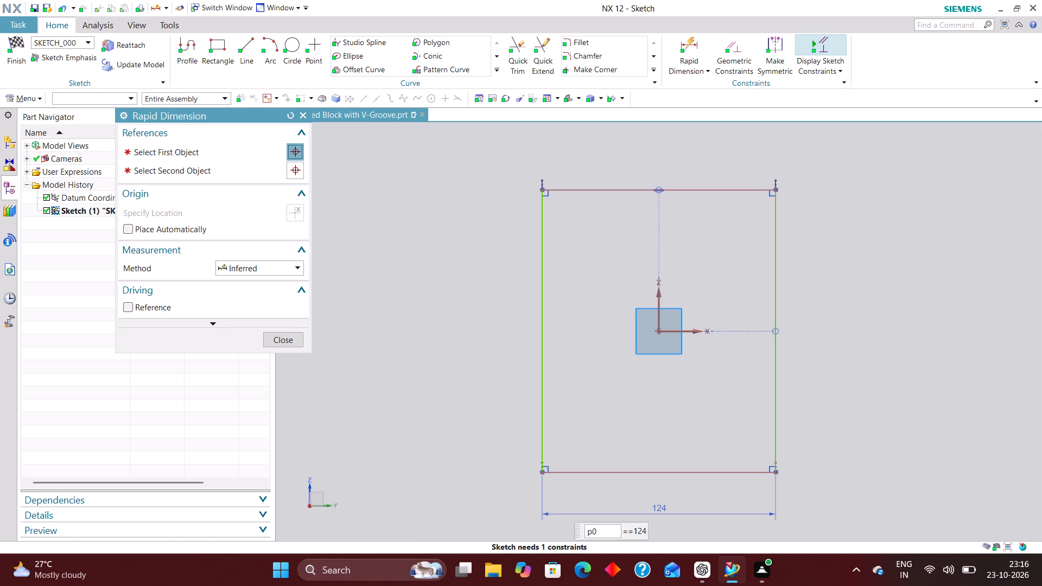
{"action": "type", "text": "50"}
{"action": "key", "text": "Return"}
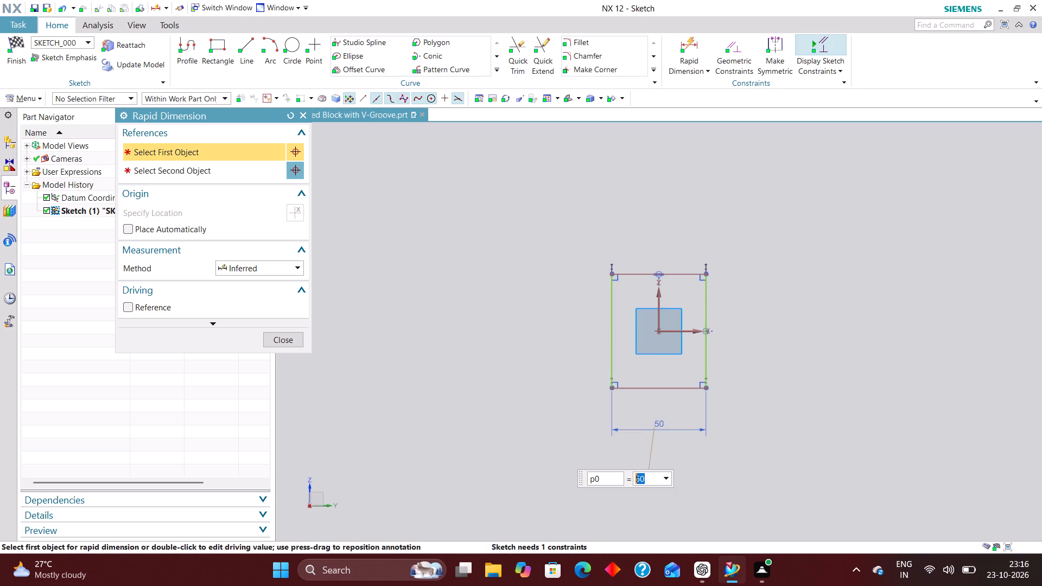
{"action": "left_click", "coordinate": [706, 359]}
{"action": "left_click", "coordinate": [774, 333]}
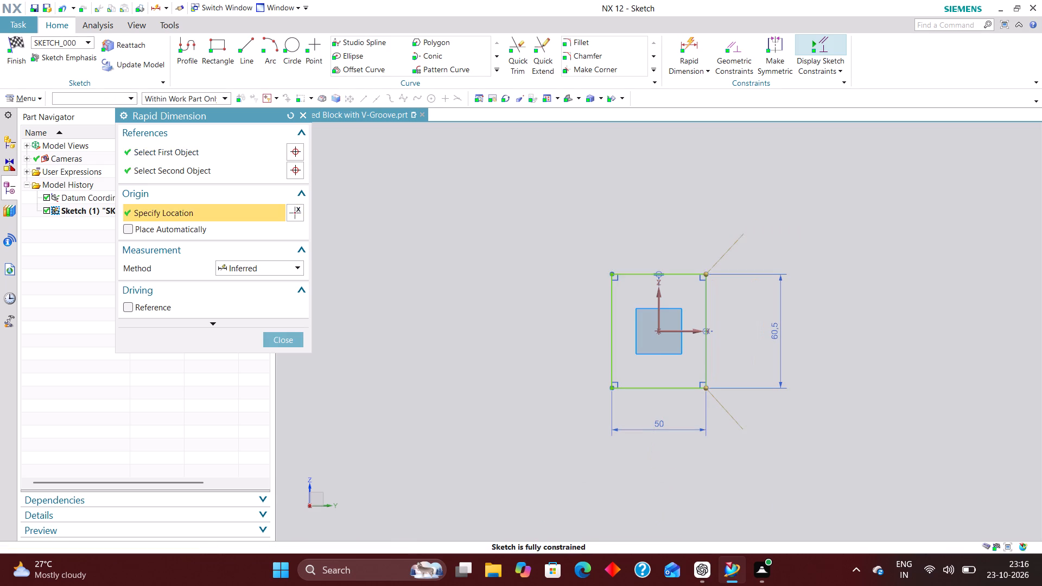
{"action": "key", "text": "2"}
{"action": "key", "text": "5"}
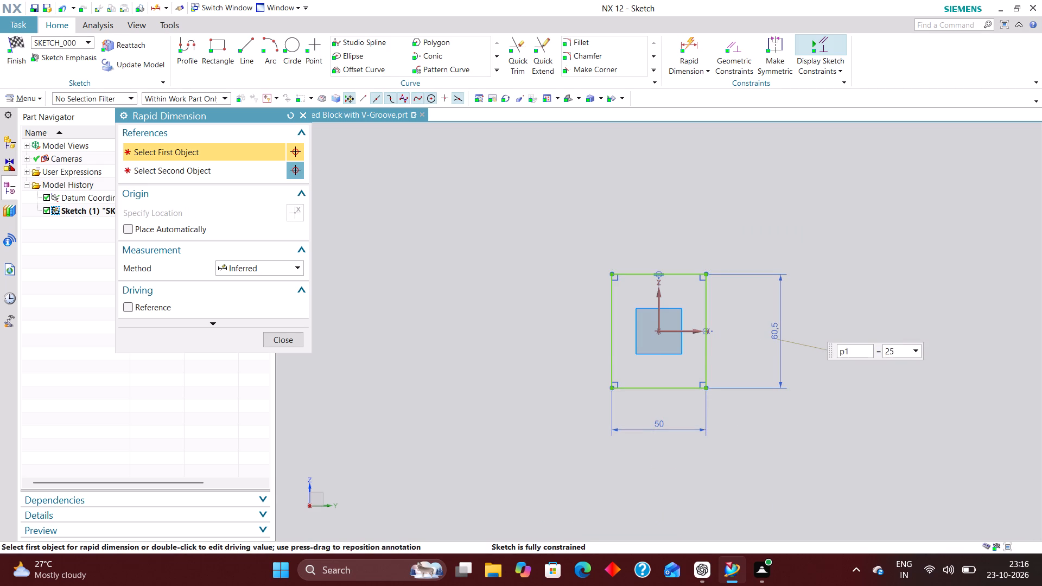
{"action": "key", "text": "Return"}
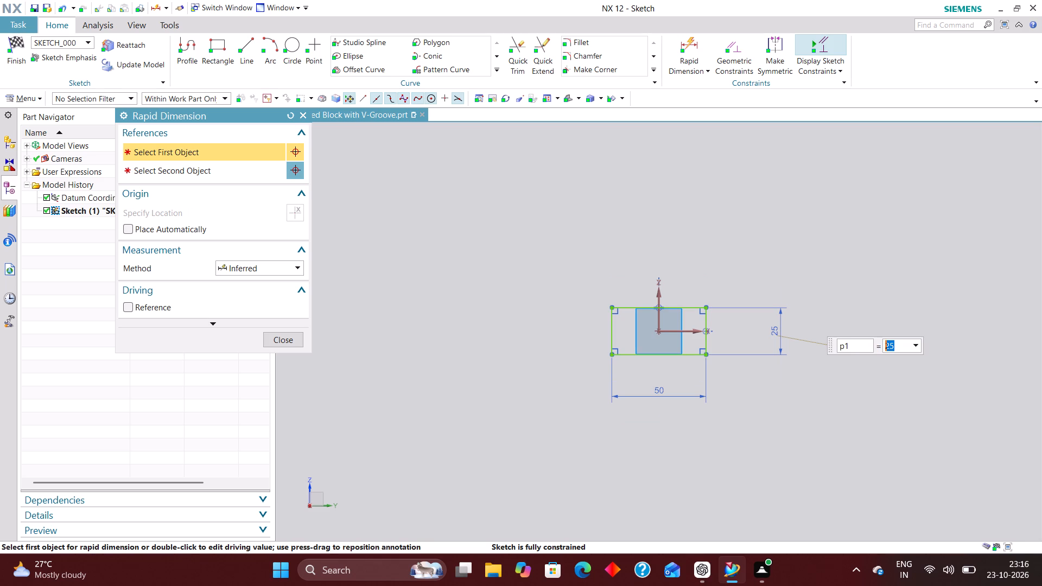
{"action": "left_click", "coordinate": [297, 340]}
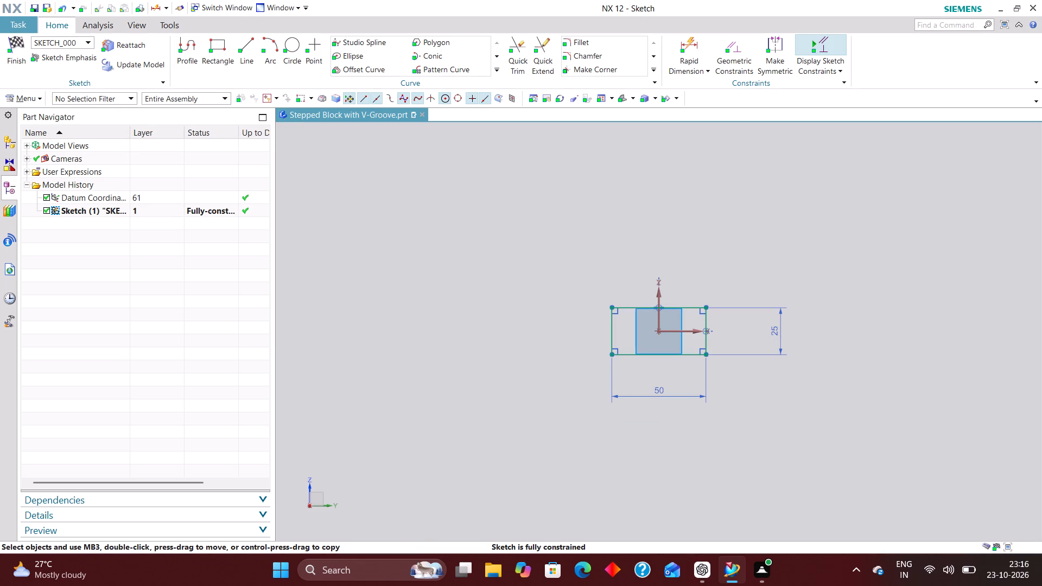
{"action": "left_click", "coordinate": [21, 43]}
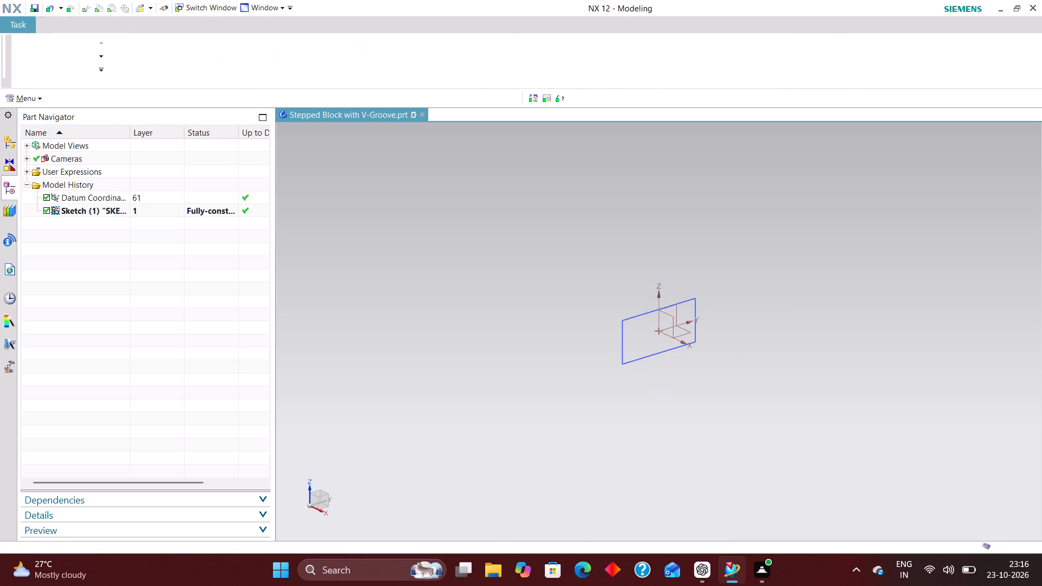
Extrude the rectangle as a solid block with a symmetric distance of 30 mm.
{"action": "left_click", "coordinate": [146, 37]}
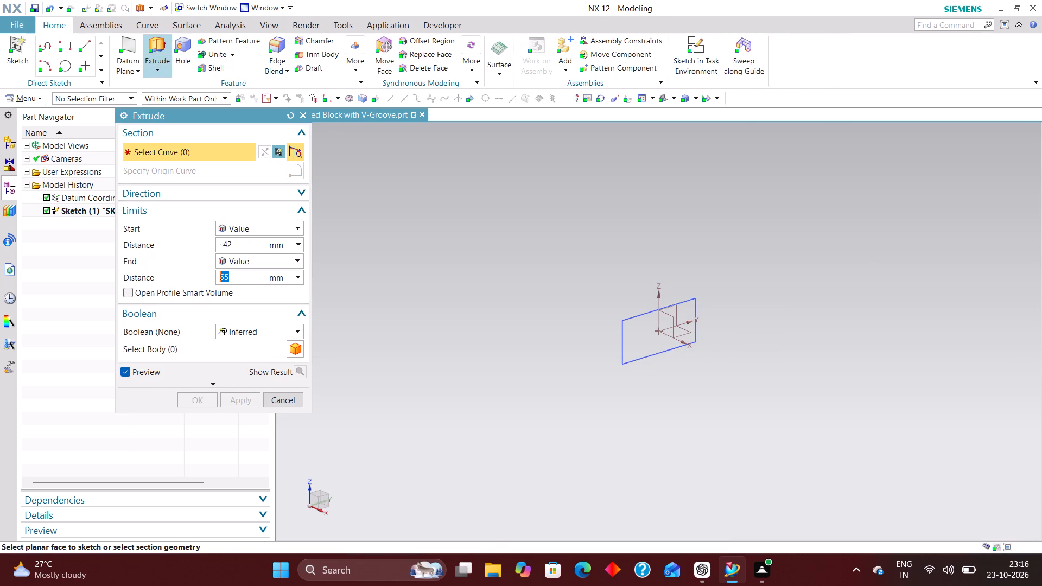
{"action": "left_click", "coordinate": [626, 335]}
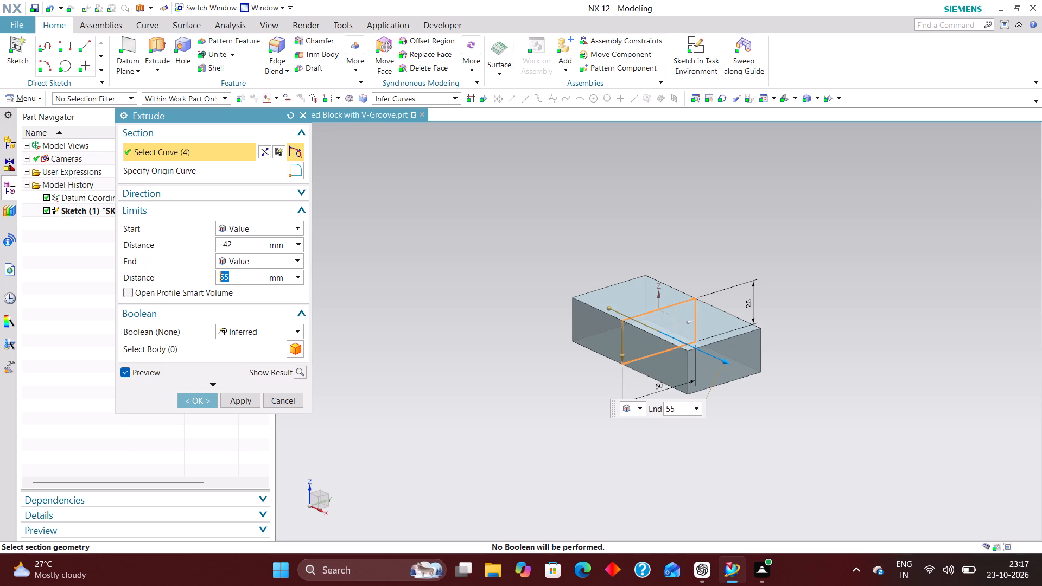
{"action": "left_click", "coordinate": [258, 232]}
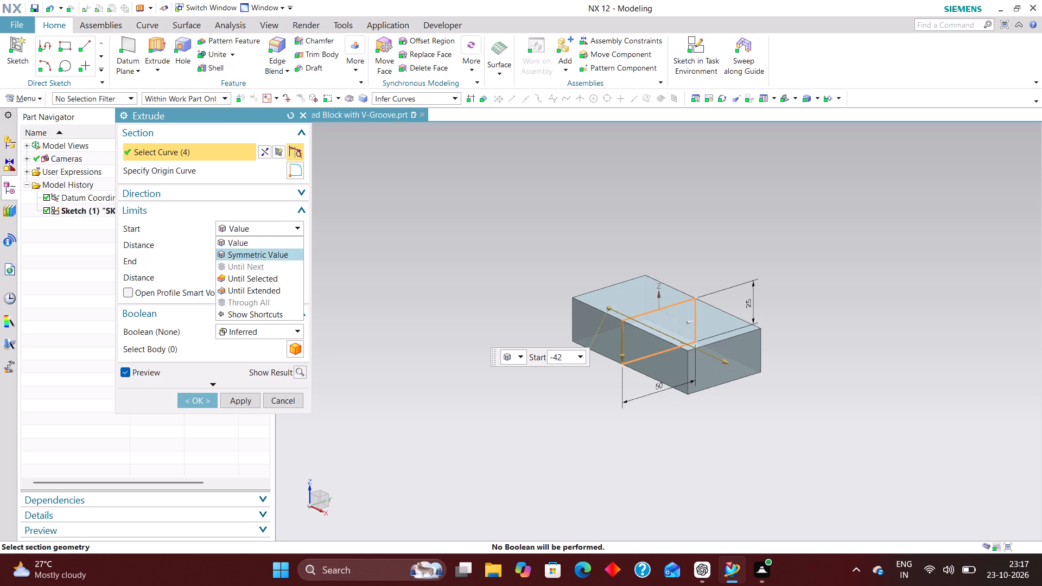
{"action": "left_click", "coordinate": [258, 249]}
{"action": "type", "text": "30"}
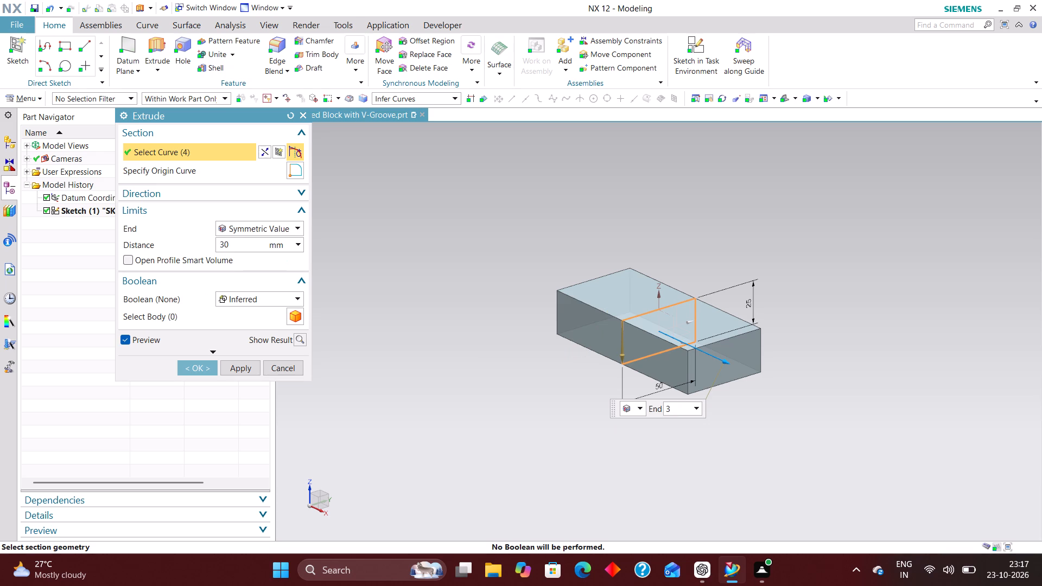
{"action": "key", "text": "Return"}
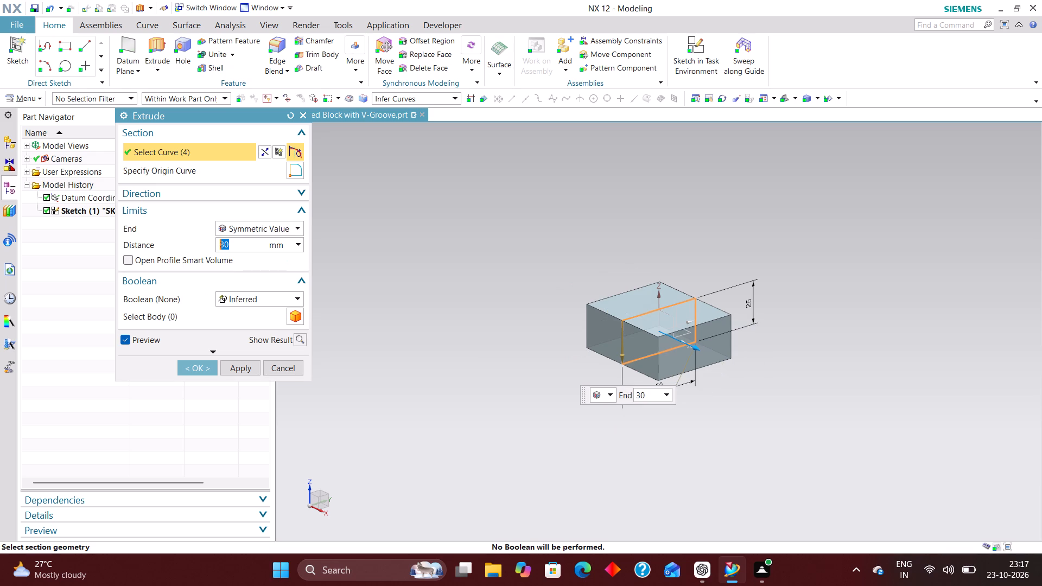
{"action": "left_click", "coordinate": [192, 362]}
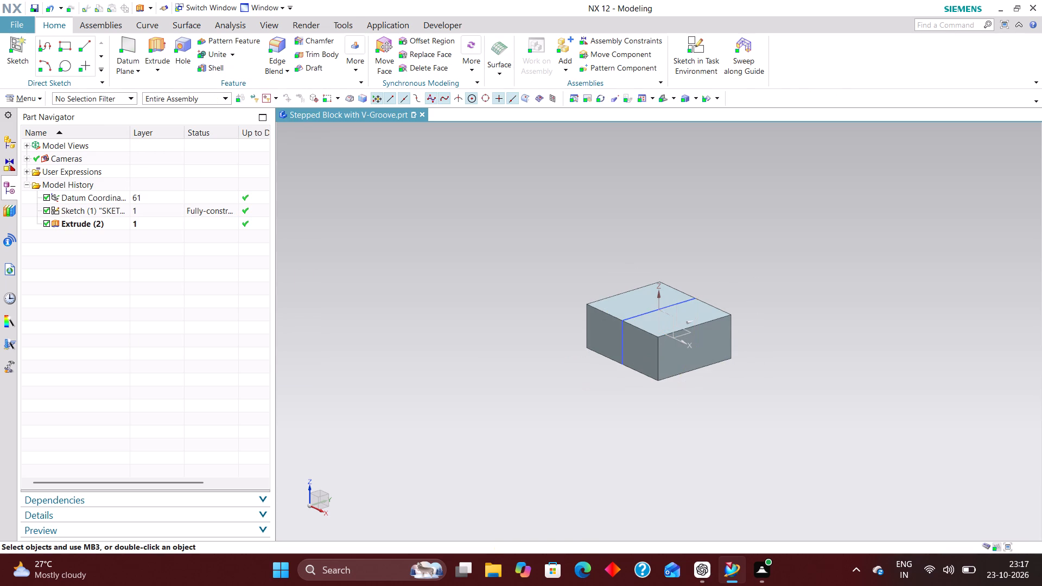
Hide the rectangle sketch used for the block.
{"action": "right_click_drag", "start_coordinate": [645, 309], "coordinate": [636, 371]}
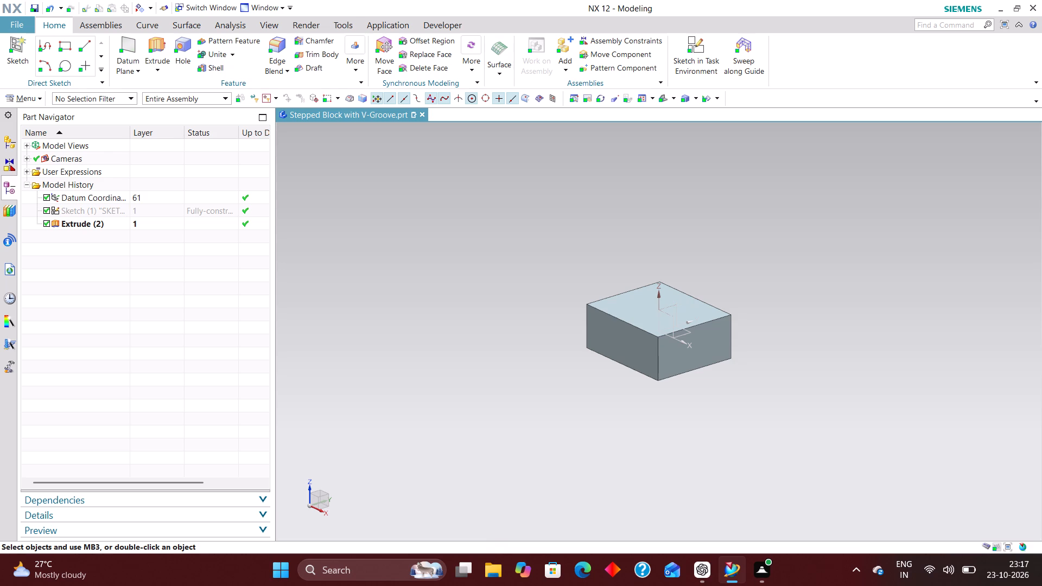
Create a new sketch in the task environment on the YZ plane of the datum coordinate system.
{"action": "scroll", "coordinate": [669, 341], "scroll_direction": "up", "scroll_amount": 3}
{"action": "scroll", "coordinate": [669, 341], "scroll_direction": "down", "scroll_amount": 3}
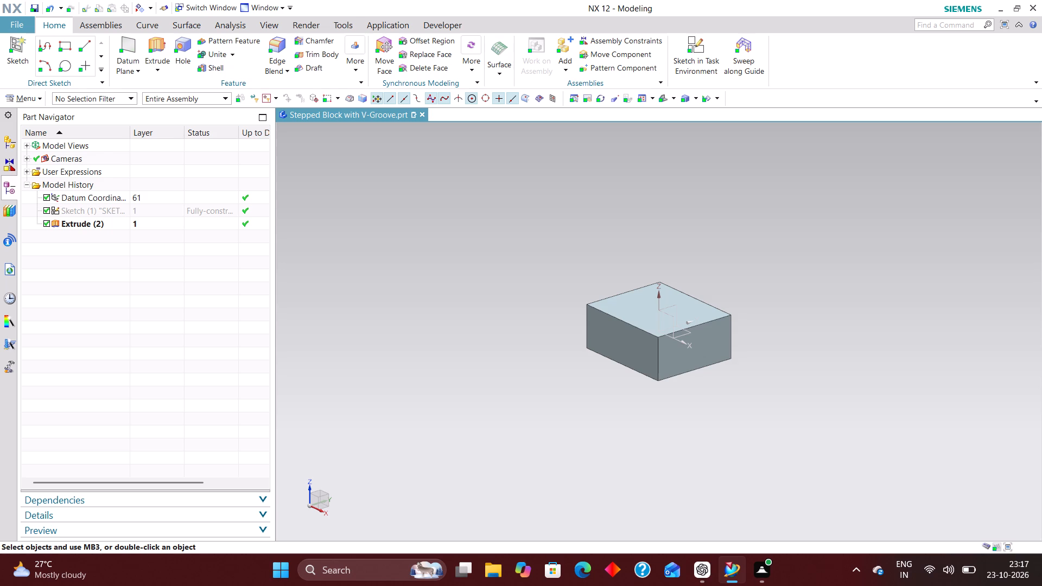
{"action": "left_click", "coordinate": [703, 46]}
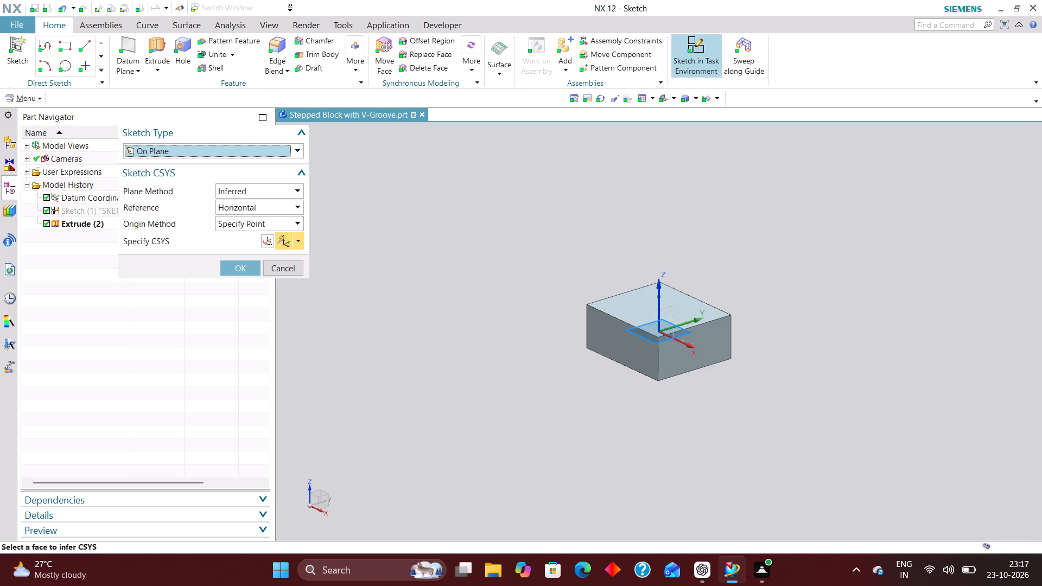
{"action": "left_click", "coordinate": [668, 307]}
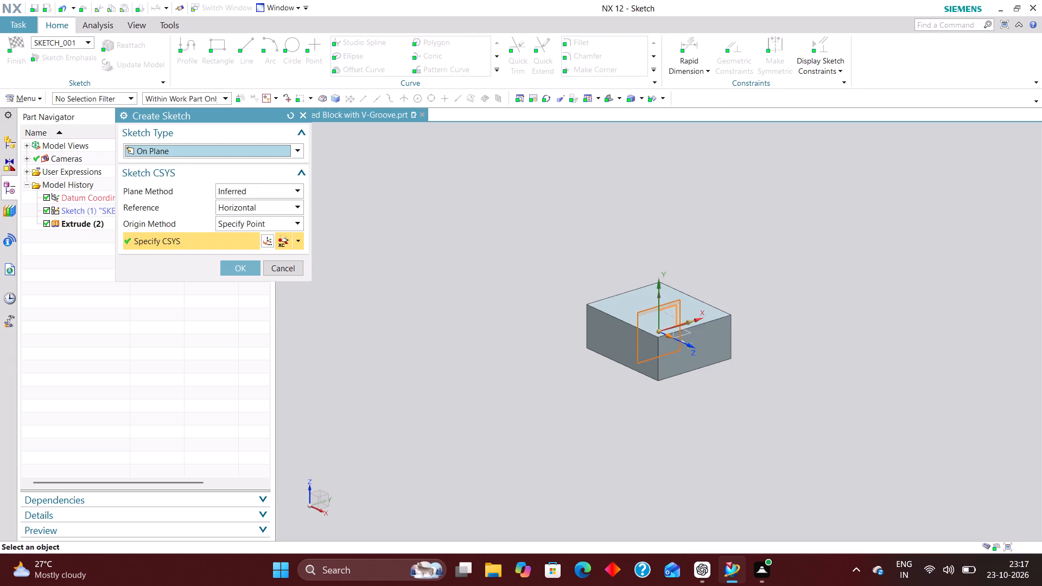
{"action": "left_click", "coordinate": [243, 265]}
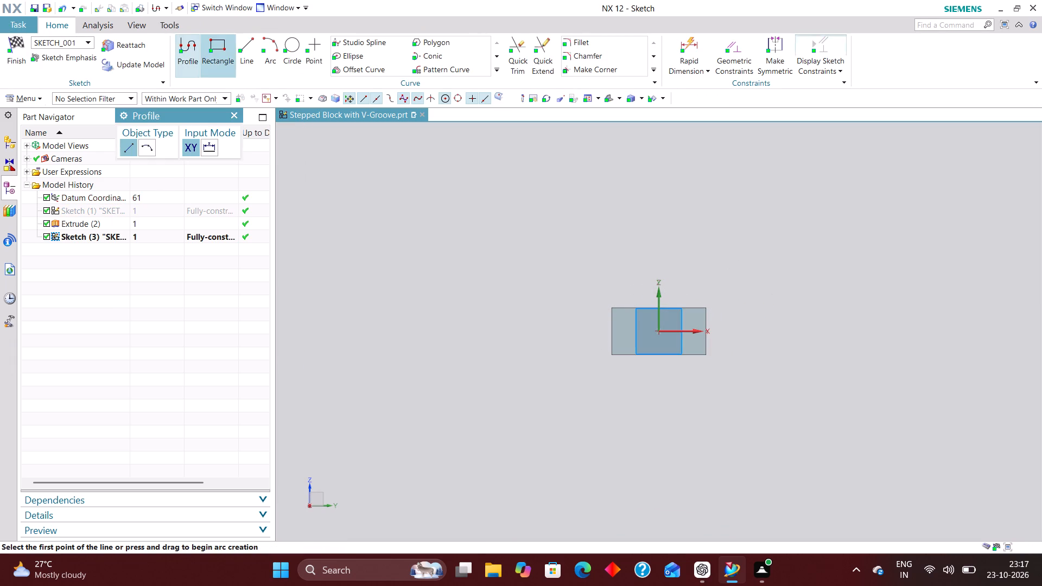
Draw a rectangle about 22 mm wide and 7 mm high just above the block's top edge.
{"action": "left_click", "coordinate": [209, 46]}
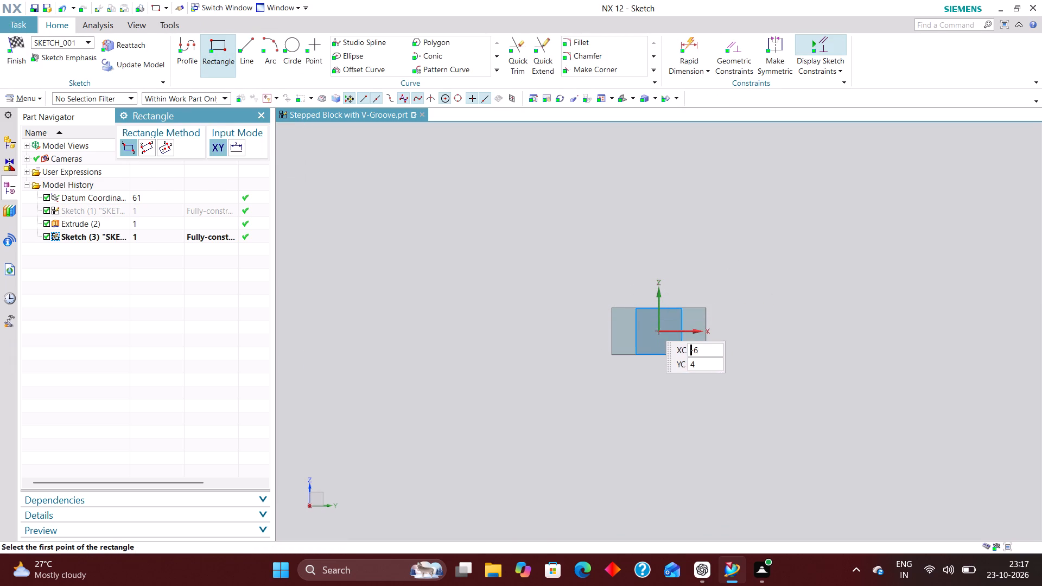
{"action": "scroll", "coordinate": [645, 313], "scroll_direction": "up", "scroll_amount": 3}
{"action": "left_click", "coordinate": [635, 271]}
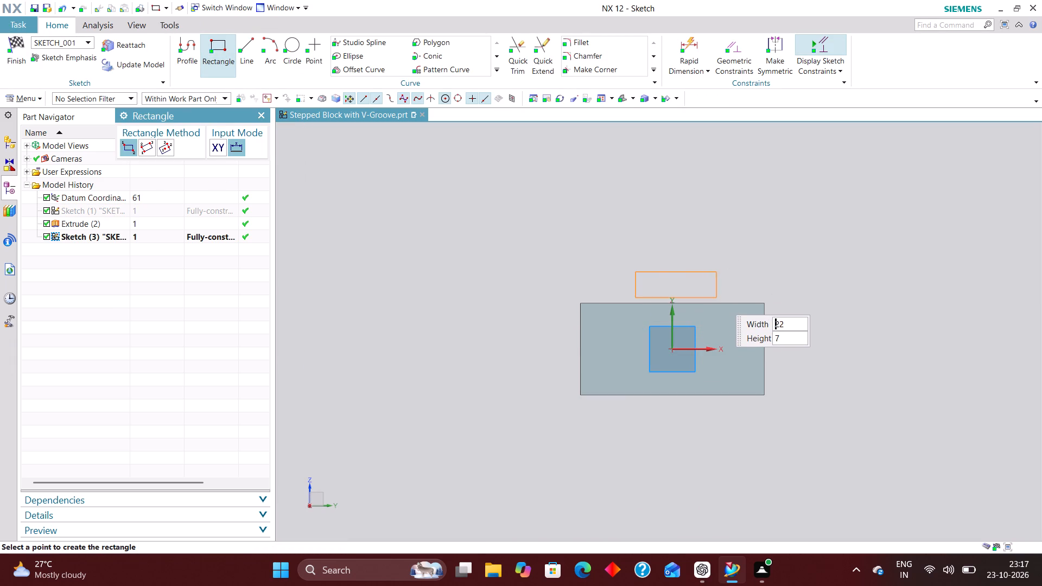
{"action": "left_click", "coordinate": [718, 297]}
Constrain the midpoint of the small rectangle's top edge to the sketch's vertical axis.
{"action": "left_click", "coordinate": [729, 55]}
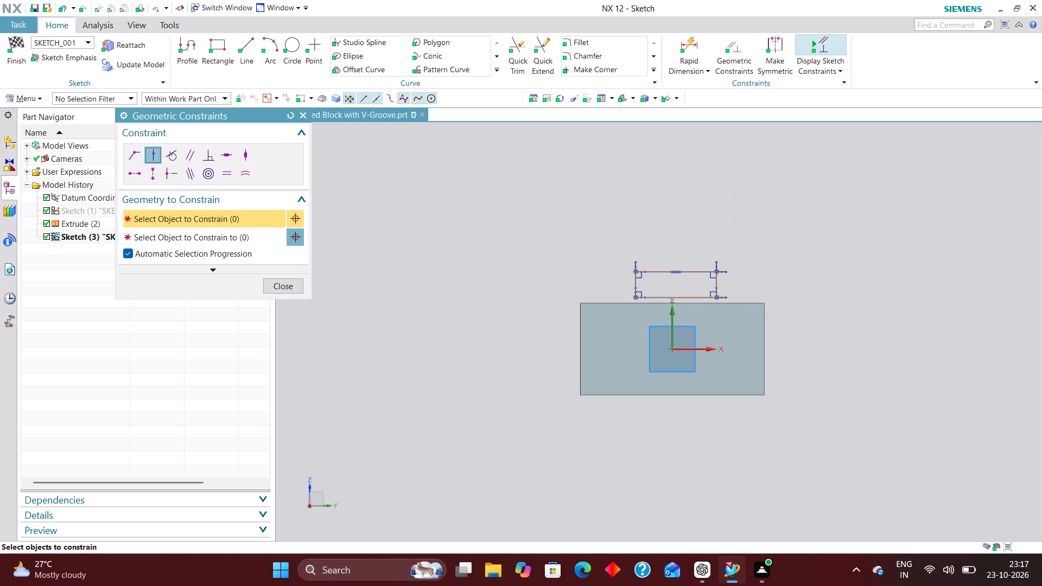
{"action": "left_click", "coordinate": [675, 269]}
{"action": "left_click", "coordinate": [671, 317]}
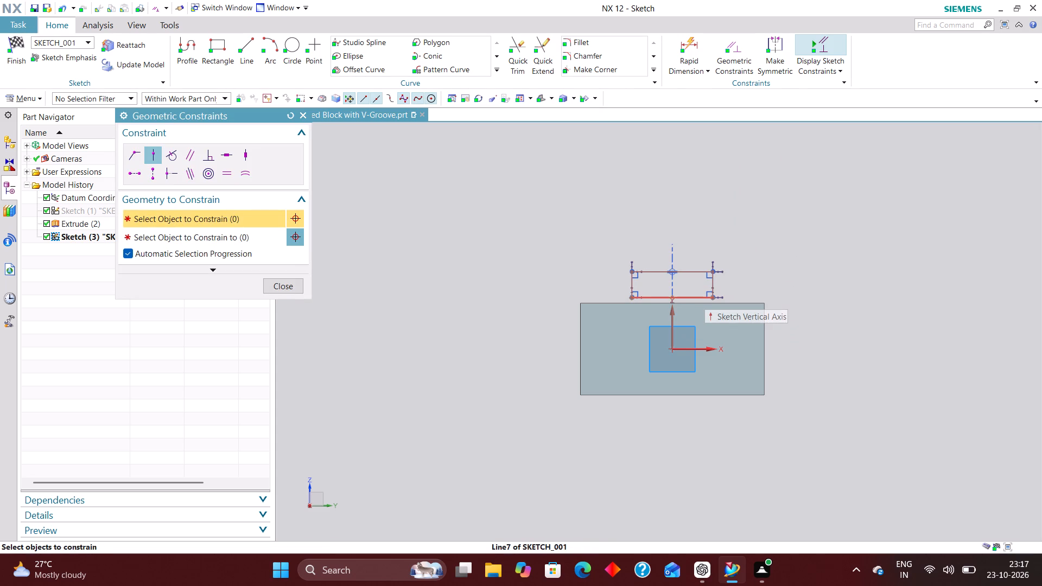
{"action": "left_click", "coordinate": [282, 279]}
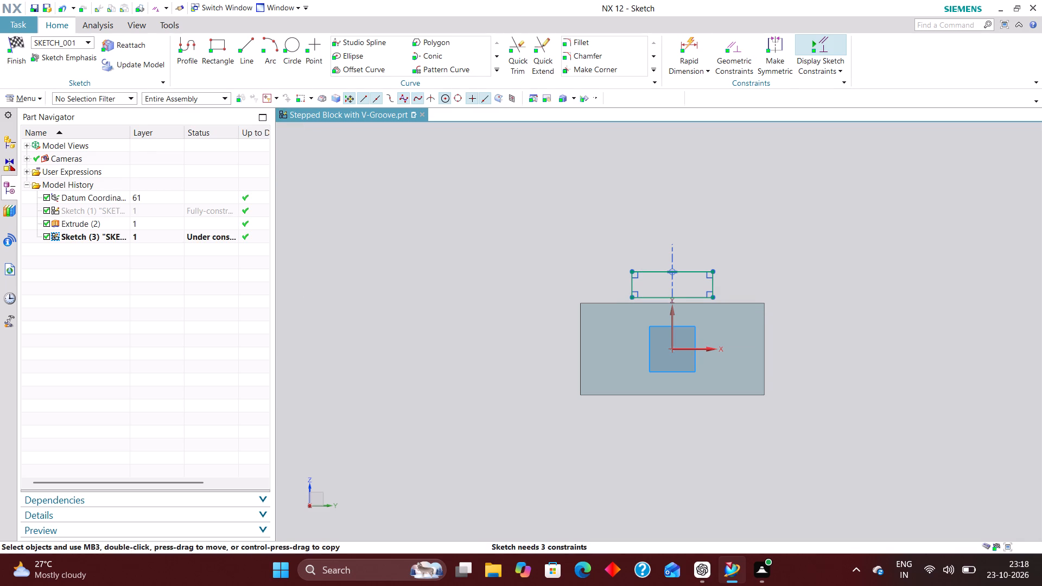
Dimension the small rectangle's bottom edge 12.5 mm from the sketch's horizontal axis.
{"action": "left_click", "coordinate": [696, 43]}
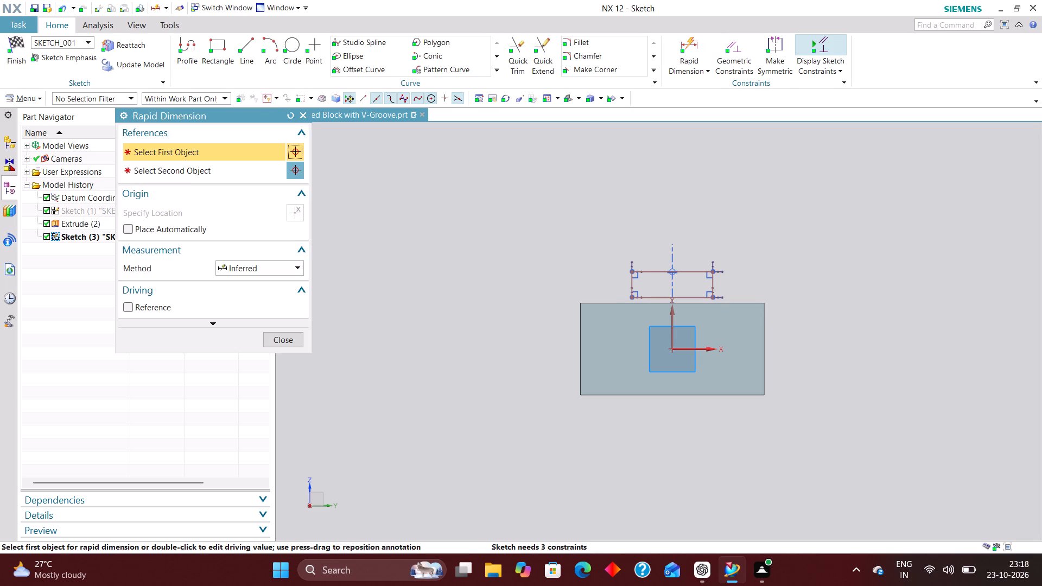
{"action": "scroll", "coordinate": [702, 339], "scroll_direction": "up", "scroll_amount": 2}
{"action": "left_click", "coordinate": [679, 354]}
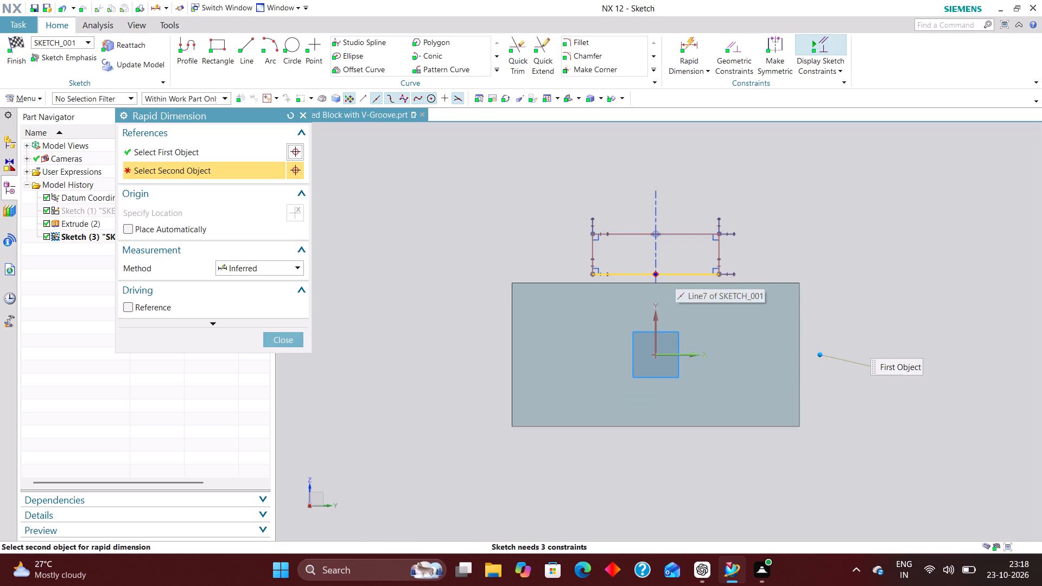
{"action": "left_click", "coordinate": [675, 275]}
{"action": "left_click", "coordinate": [876, 315]}
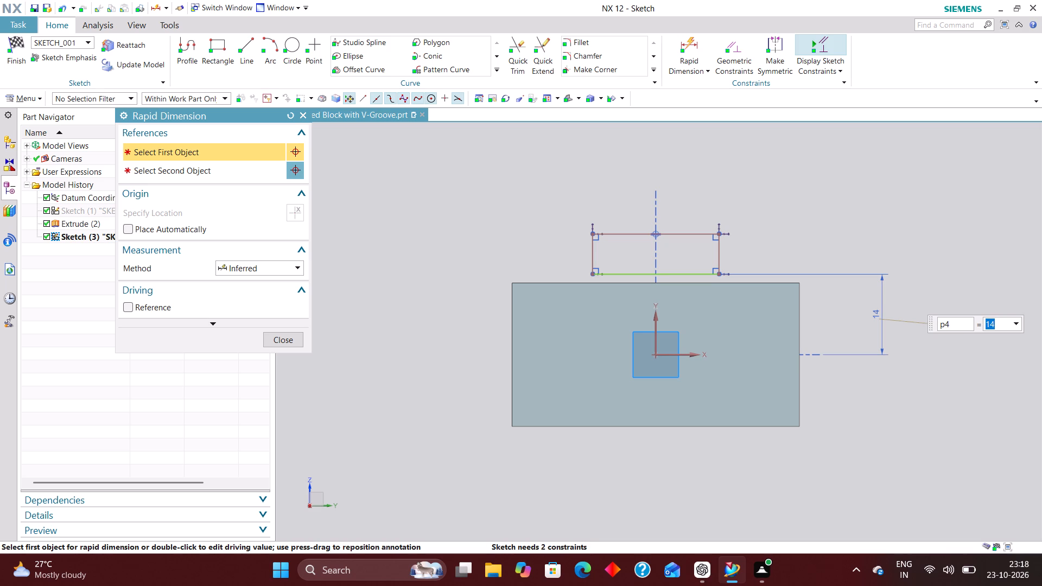
{"action": "type", "text": "12.5"}
{"action": "key", "text": "Return"}
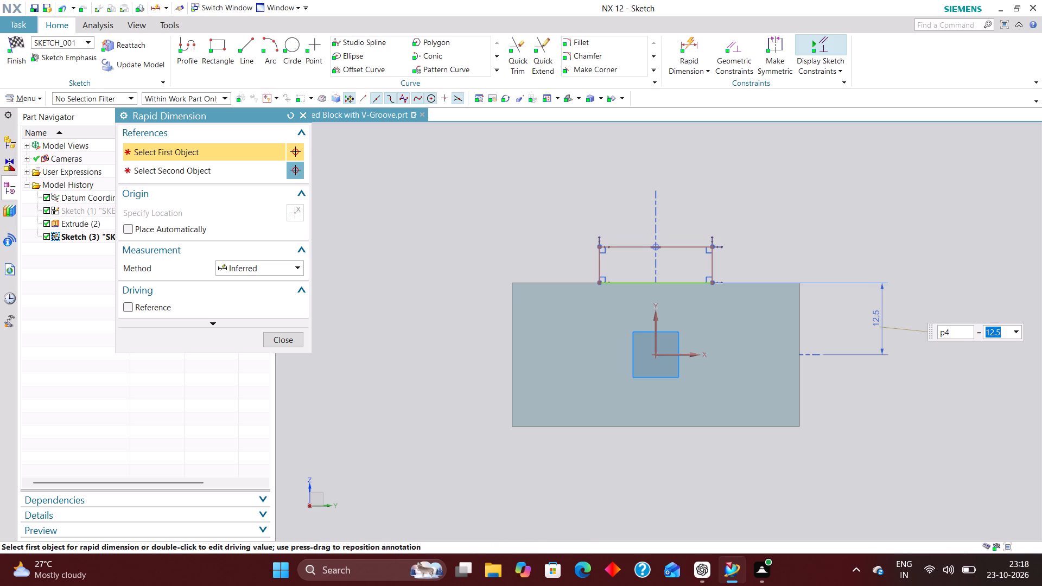
Dimension the small rectangle's height to 10 mm.
{"action": "scroll", "coordinate": [688, 270], "scroll_direction": "up", "scroll_amount": 2}
{"action": "left_click", "coordinate": [726, 275]}
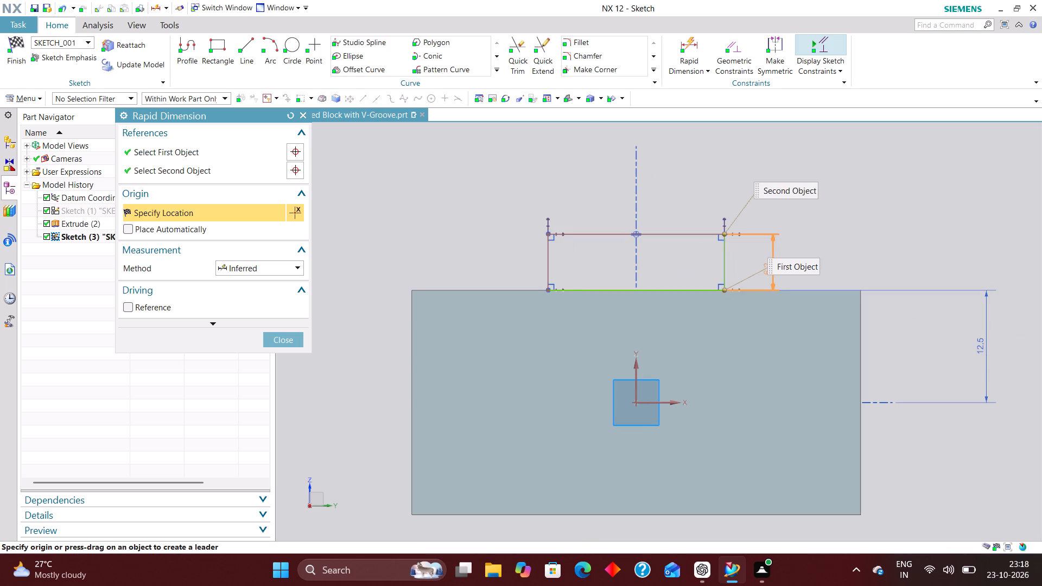
{"action": "left_click", "coordinate": [843, 264]}
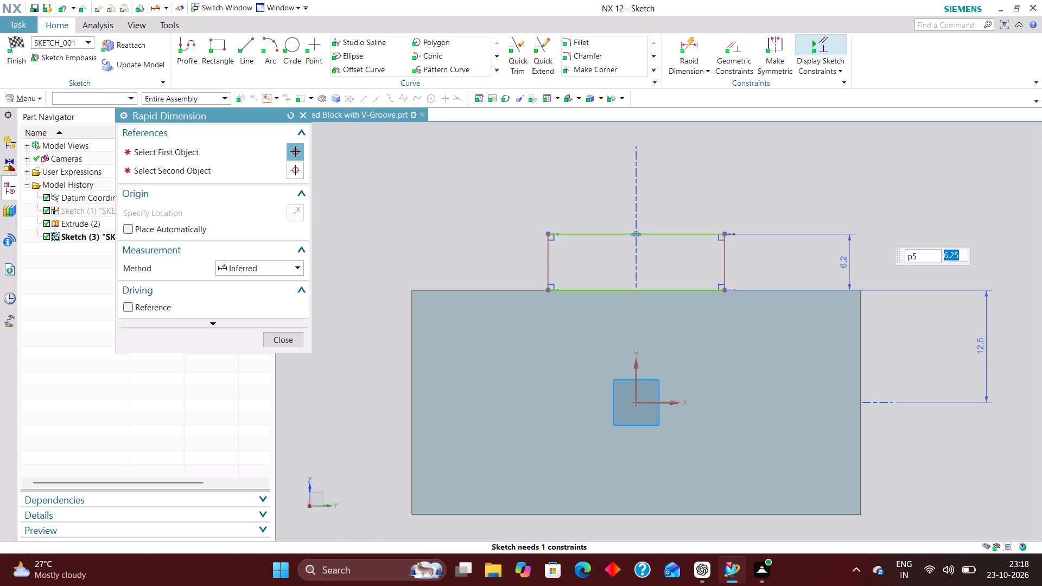
{"action": "type", "text": "10"}
{"action": "key", "text": "Return"}
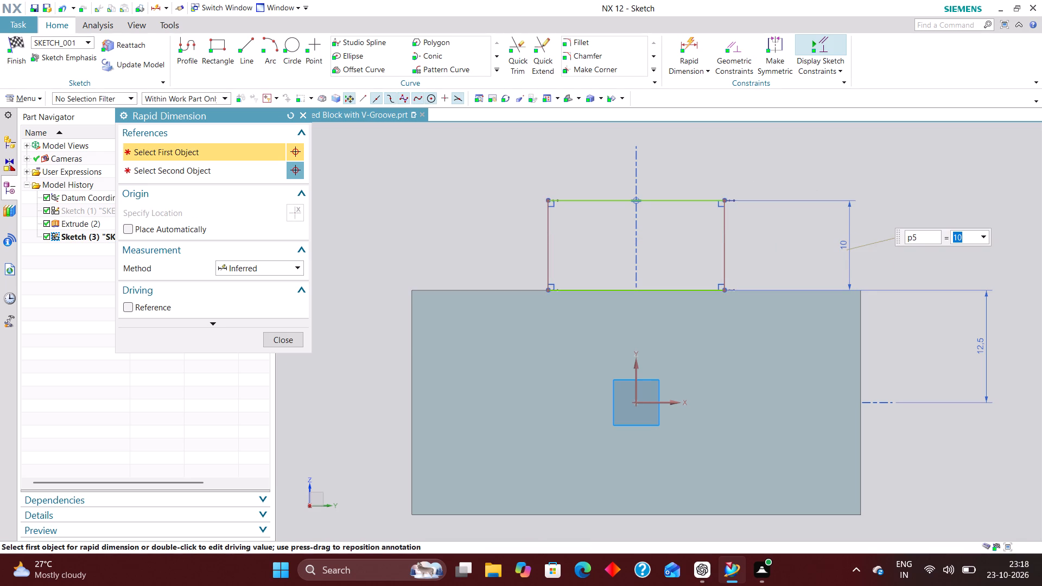
{"action": "scroll", "coordinate": [676, 308], "scroll_direction": "down", "scroll_amount": 2}
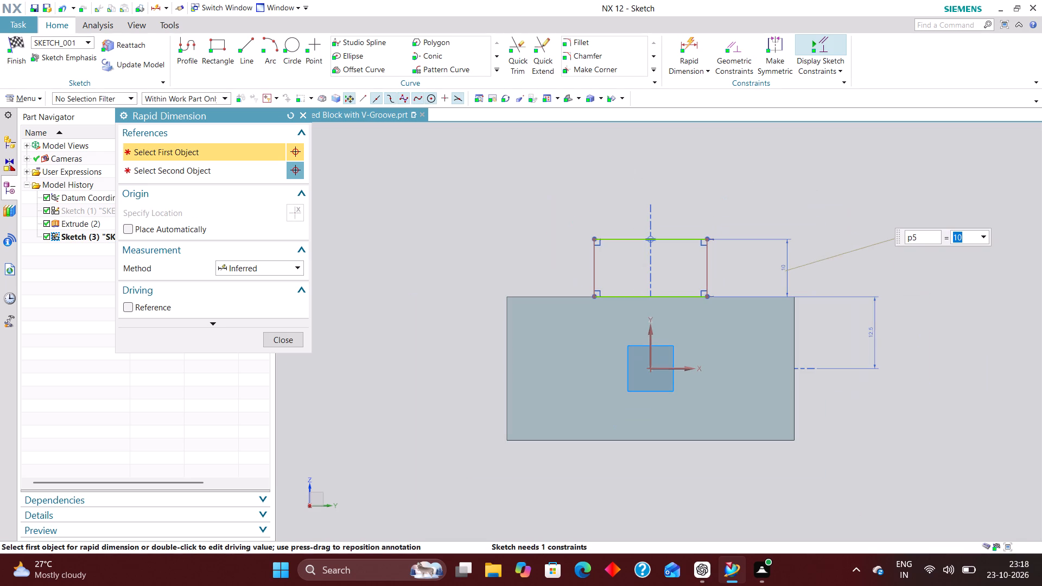
{"action": "left_click", "coordinate": [294, 339]}
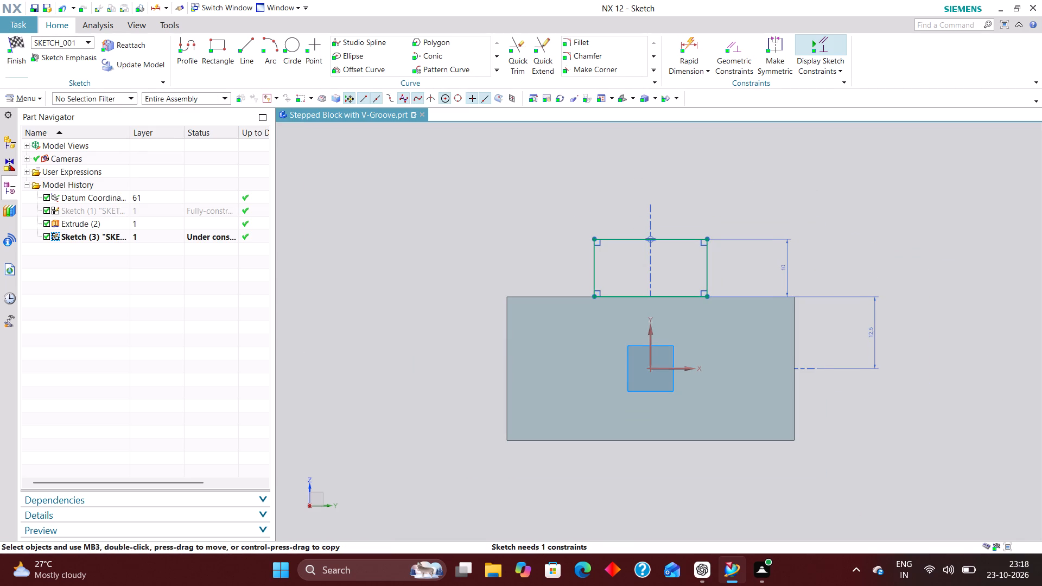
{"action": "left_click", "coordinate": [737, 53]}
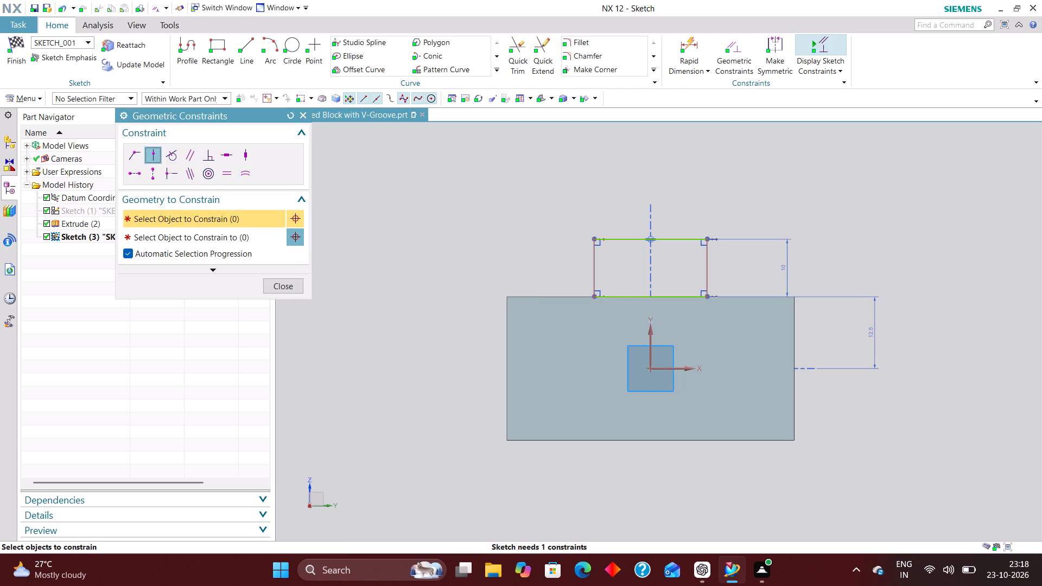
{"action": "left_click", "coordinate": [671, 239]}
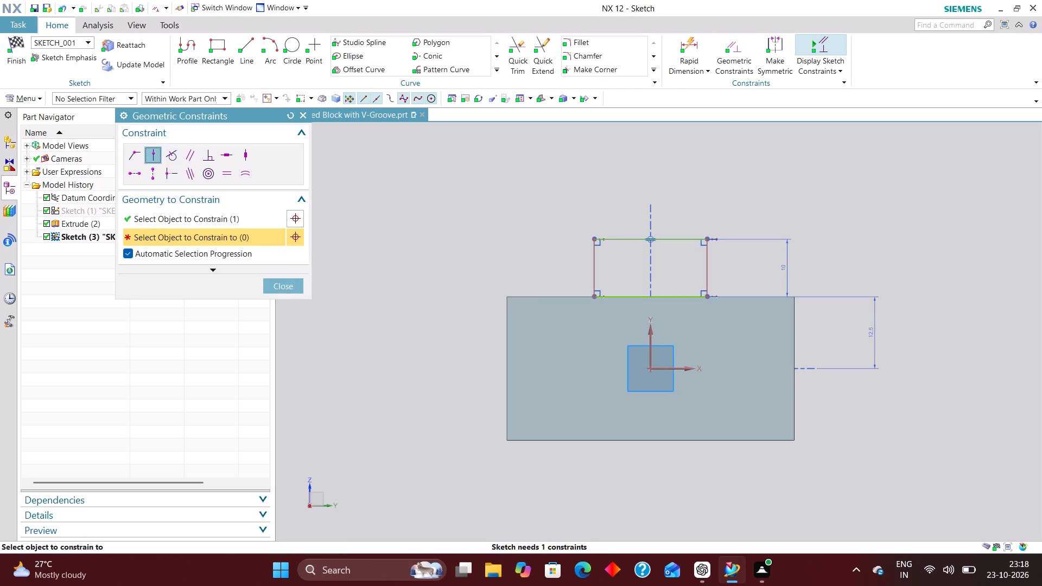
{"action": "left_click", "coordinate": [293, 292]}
Dimension the small rectangle's top edge to a 20 mm width and finish the sketch.
{"action": "left_click", "coordinate": [684, 47]}
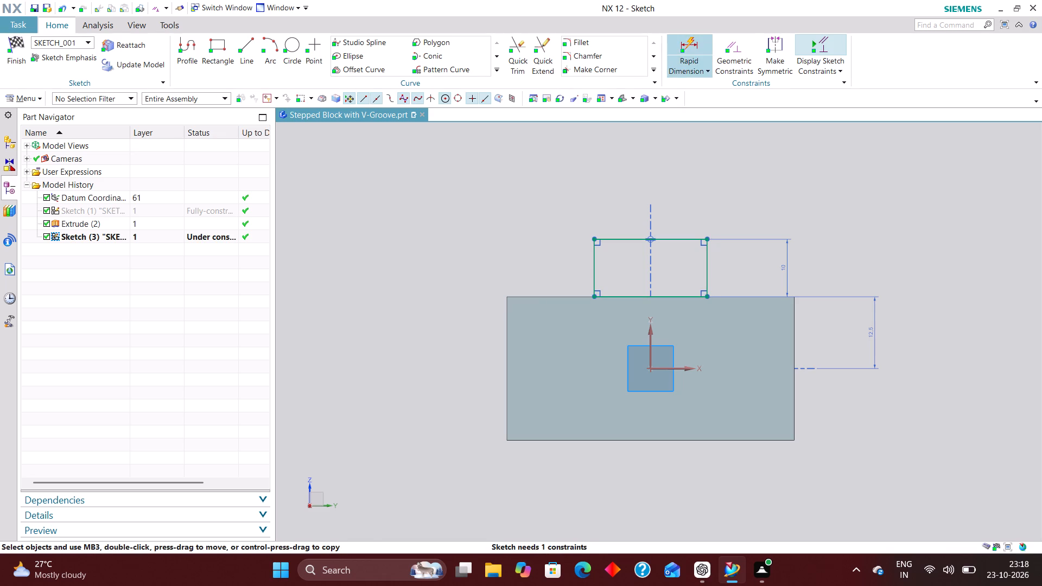
{"action": "left_click", "coordinate": [671, 240]}
{"action": "left_click", "coordinate": [651, 173]}
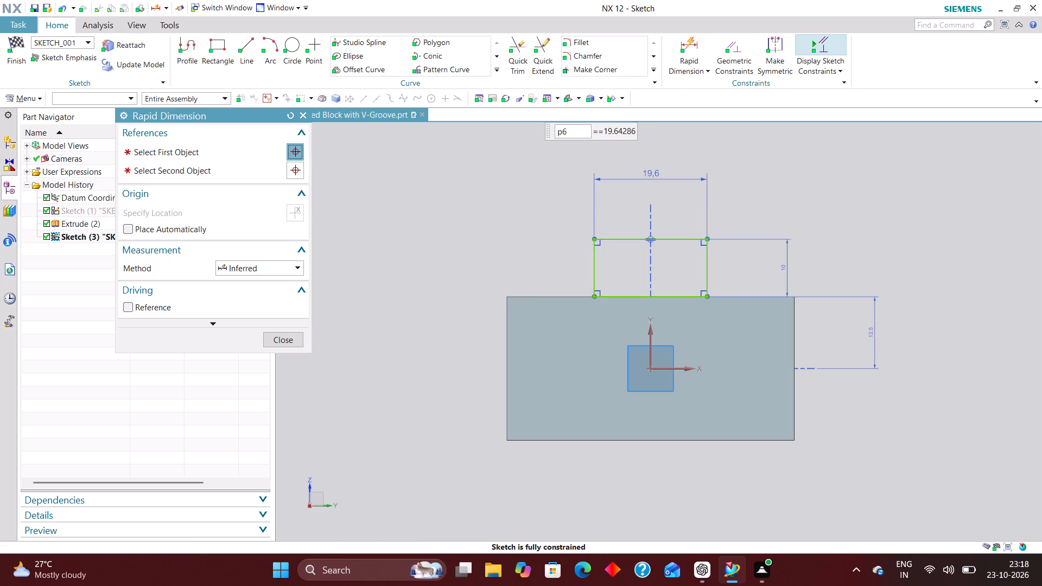
{"action": "type", "text": "20."}
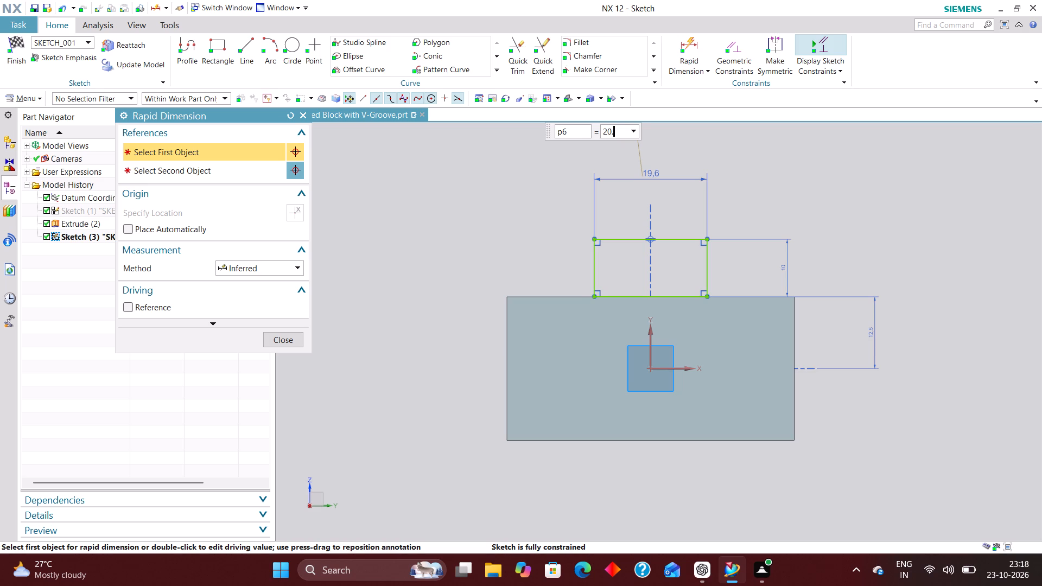
{"action": "key", "text": "Return"}
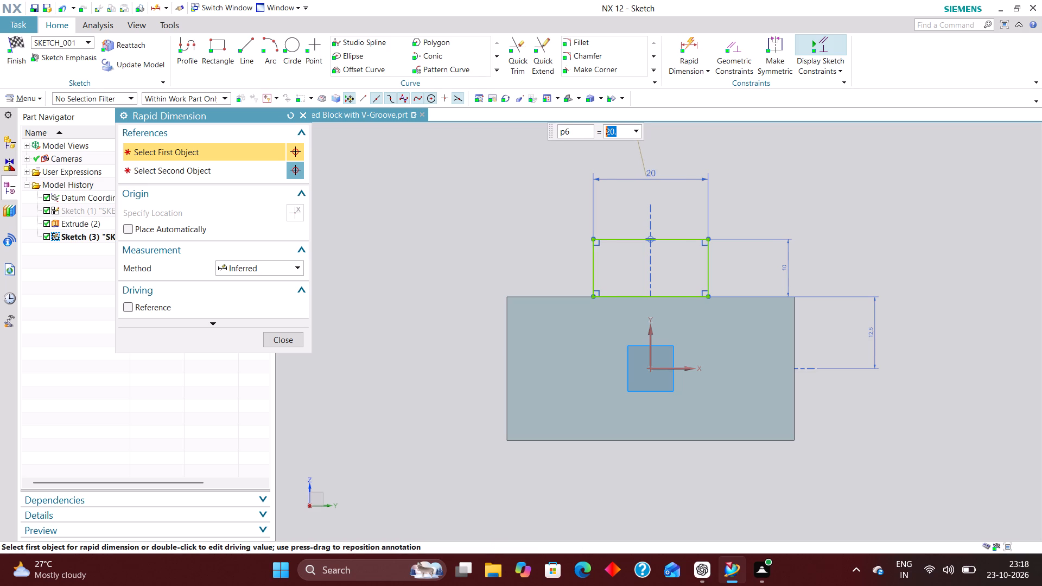
{"action": "left_click", "coordinate": [290, 337]}
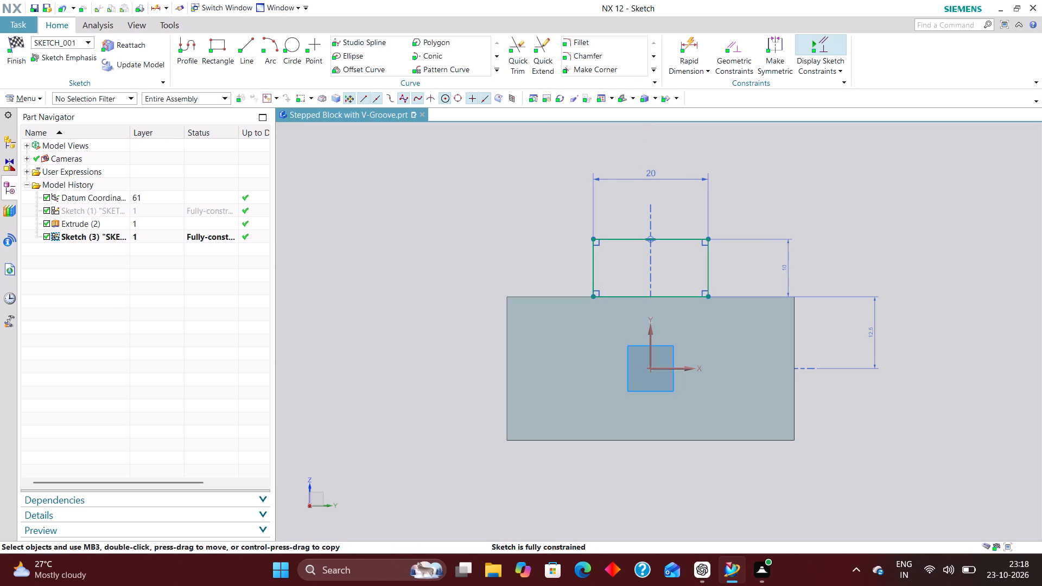
{"action": "left_click", "coordinate": [20, 48]}
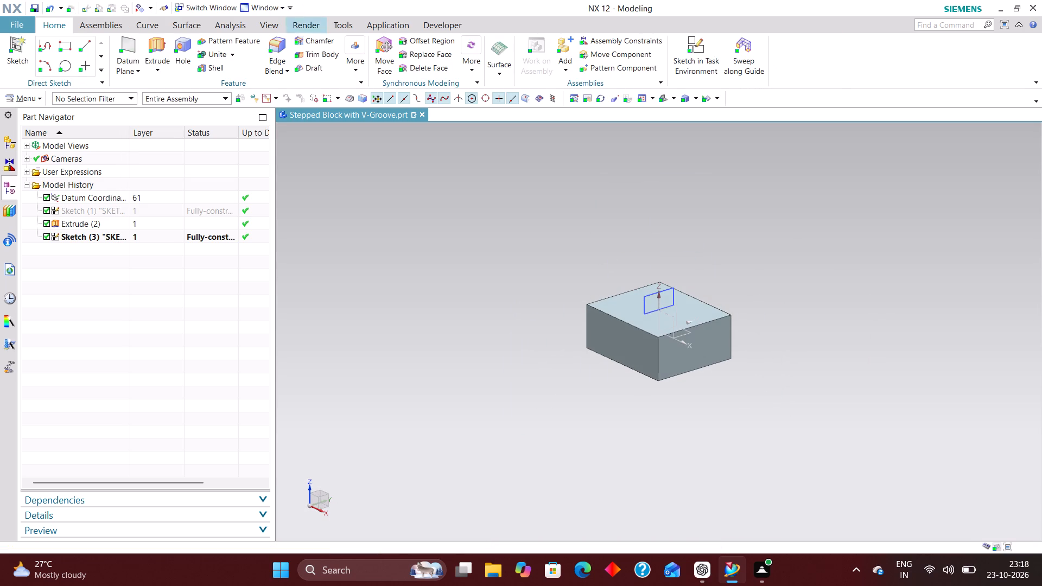
Extrude the 20 by 10 mm rectangle with a symmetric value of 30 mm to form the raised step.
{"action": "left_click", "coordinate": [157, 48]}
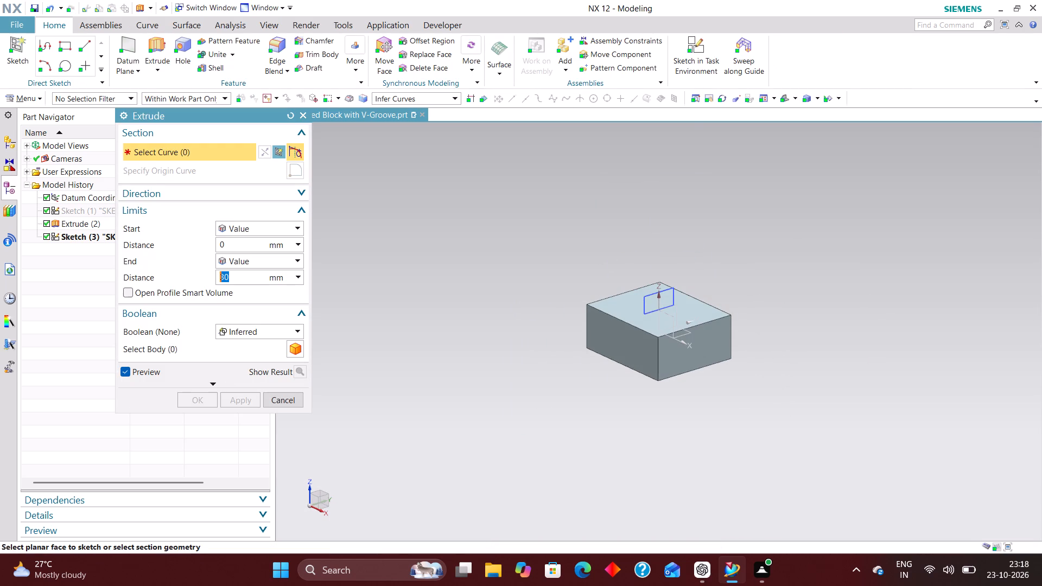
{"action": "left_click", "coordinate": [646, 297]}
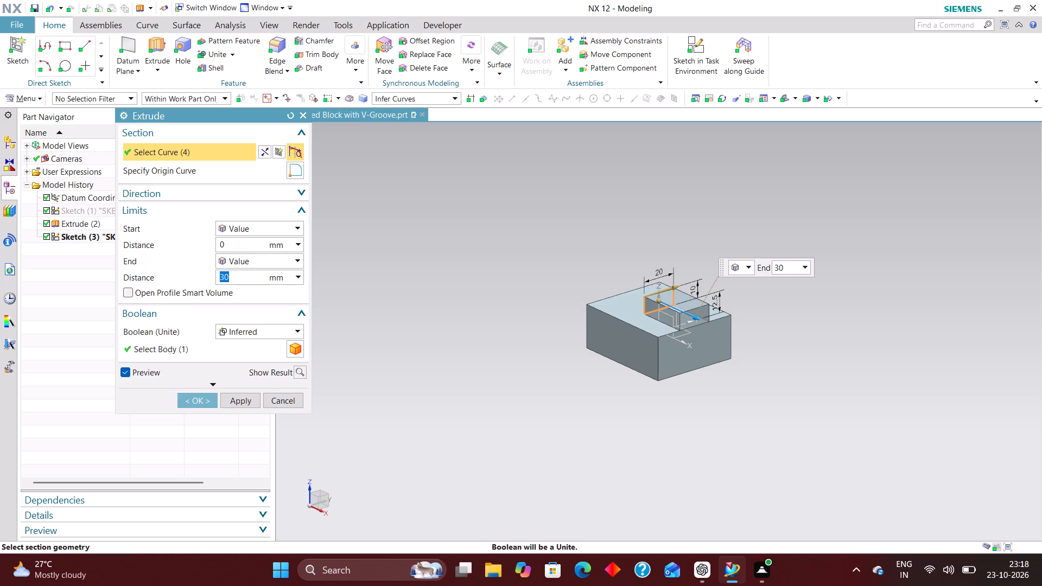
{"action": "left_click", "coordinate": [250, 227]}
{"action": "left_click", "coordinate": [252, 254]}
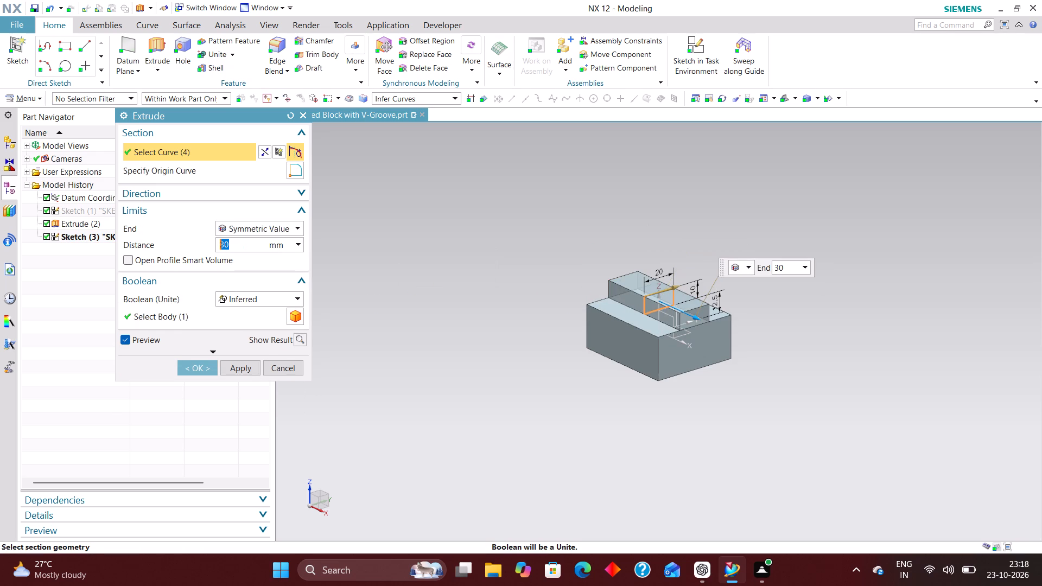
{"action": "left_click", "coordinate": [196, 366]}
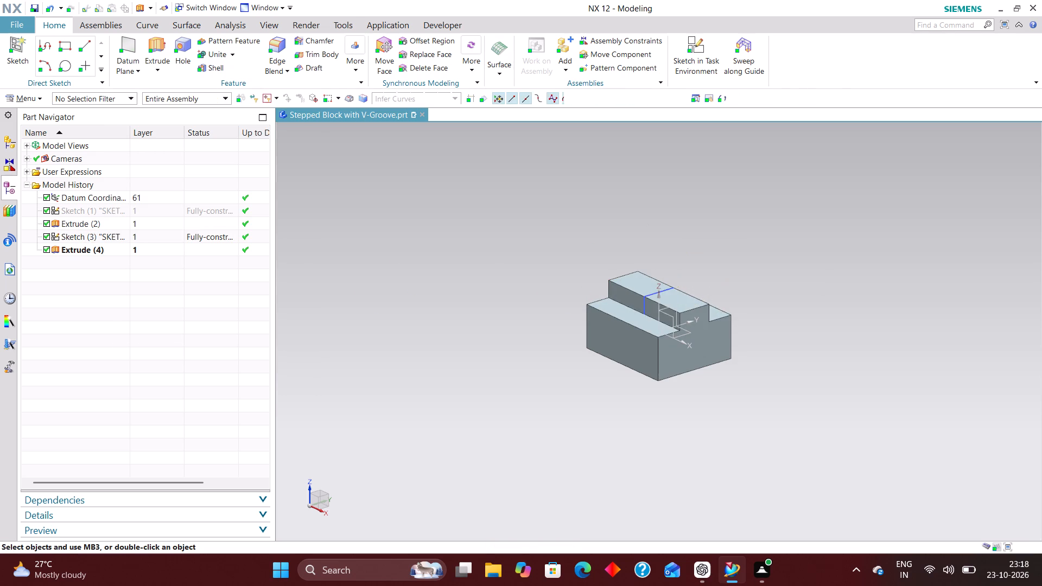
Edit the raised step's extrusion and set its Boolean to None so it is a separate body.
{"action": "scroll", "coordinate": [729, 321], "scroll_direction": "up", "scroll_amount": 4}
{"action": "scroll", "coordinate": [768, 297], "scroll_direction": "down", "scroll_amount": 3}
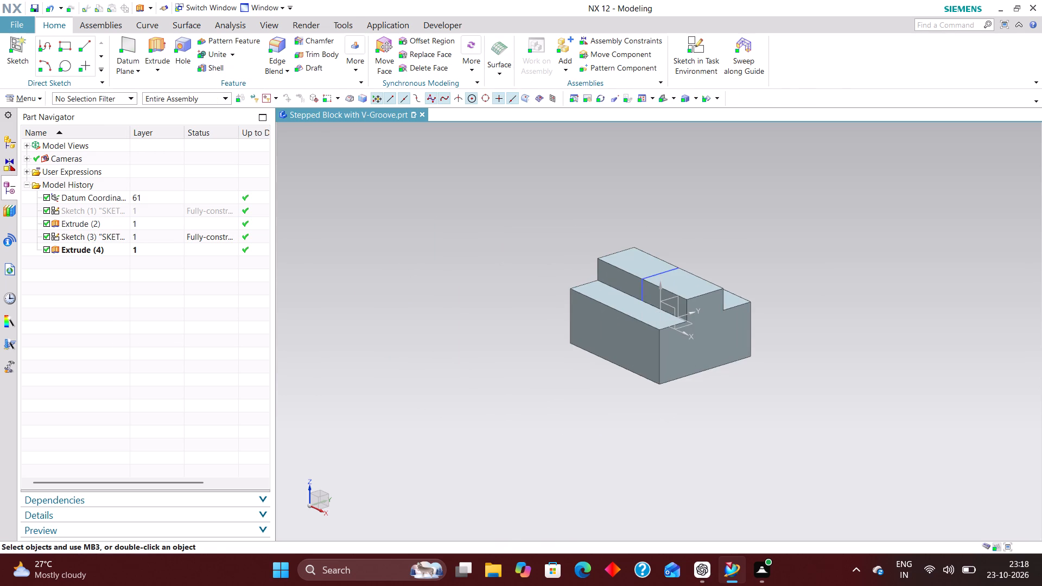
{"action": "left_click", "coordinate": [115, 251]}
{"action": "right_click", "coordinate": [115, 251]}
{"action": "left_click", "coordinate": [175, 301]}
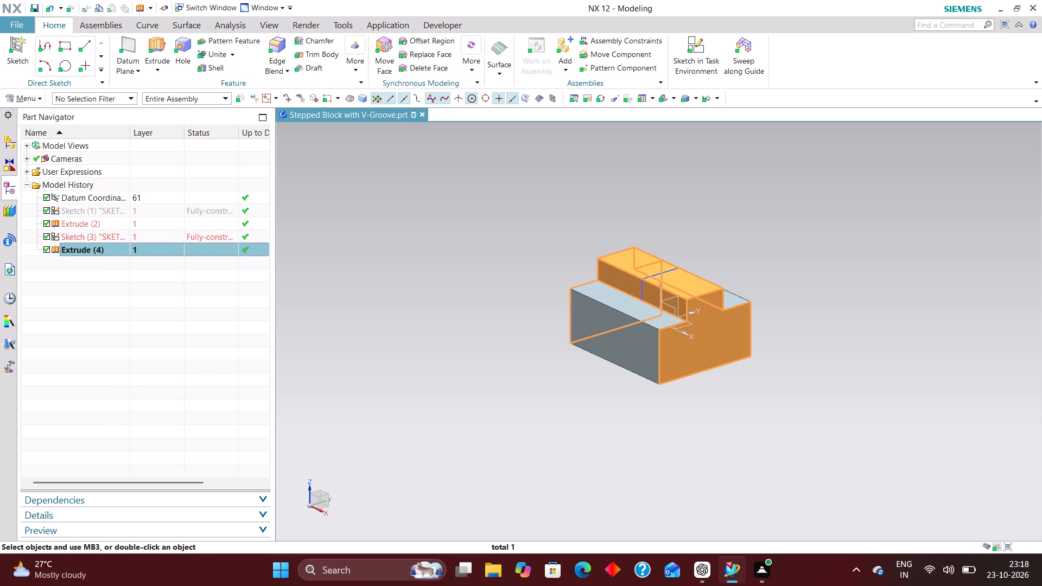
{"action": "left_click", "coordinate": [252, 296]}
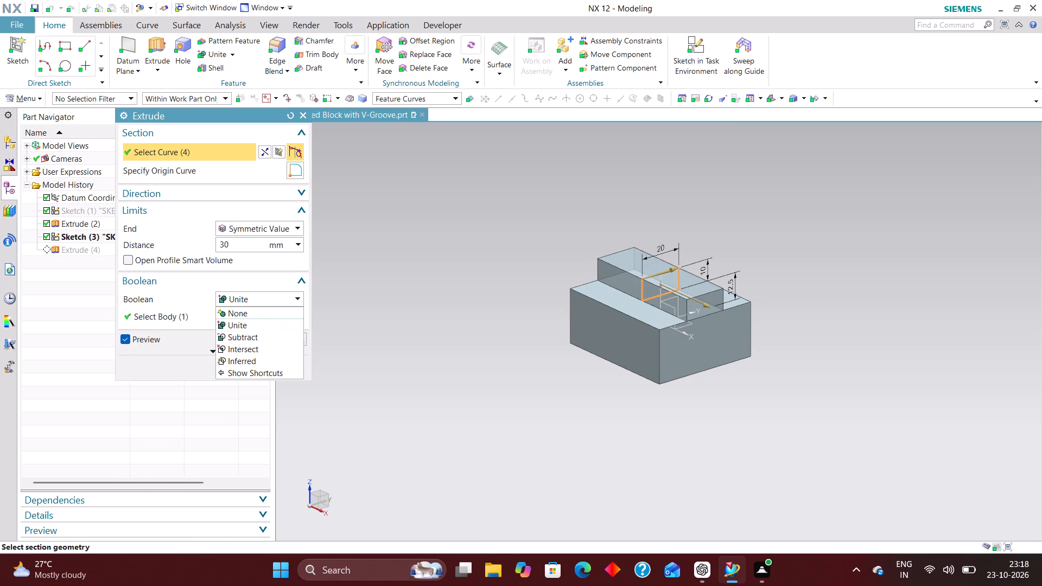
{"action": "left_click", "coordinate": [252, 311]}
{"action": "left_click", "coordinate": [242, 353]}
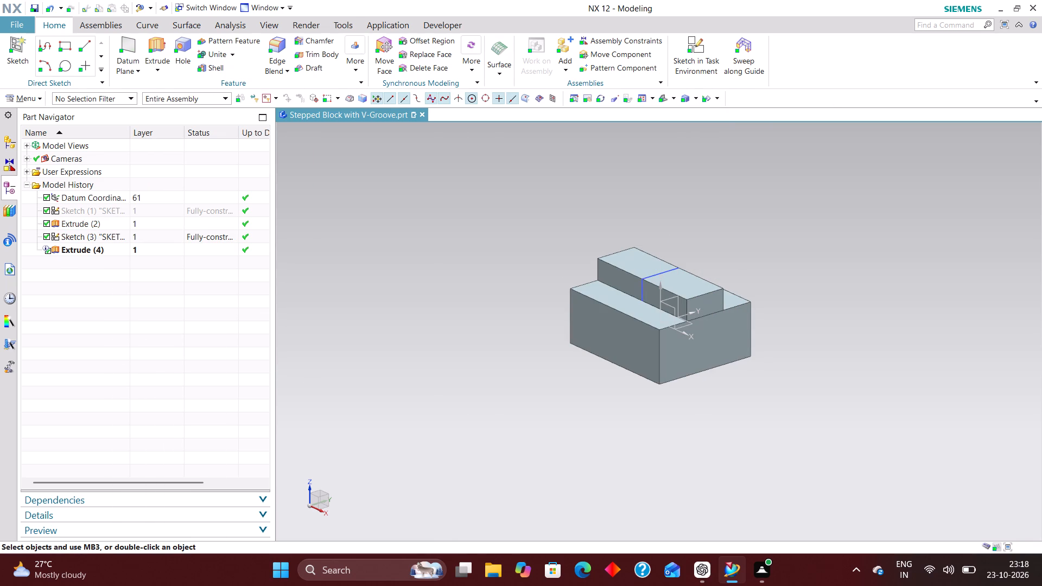
Unite the raised step with the base block, using the base block as the target body.
{"action": "left_click", "coordinate": [208, 51]}
{"action": "left_click", "coordinate": [593, 324]}
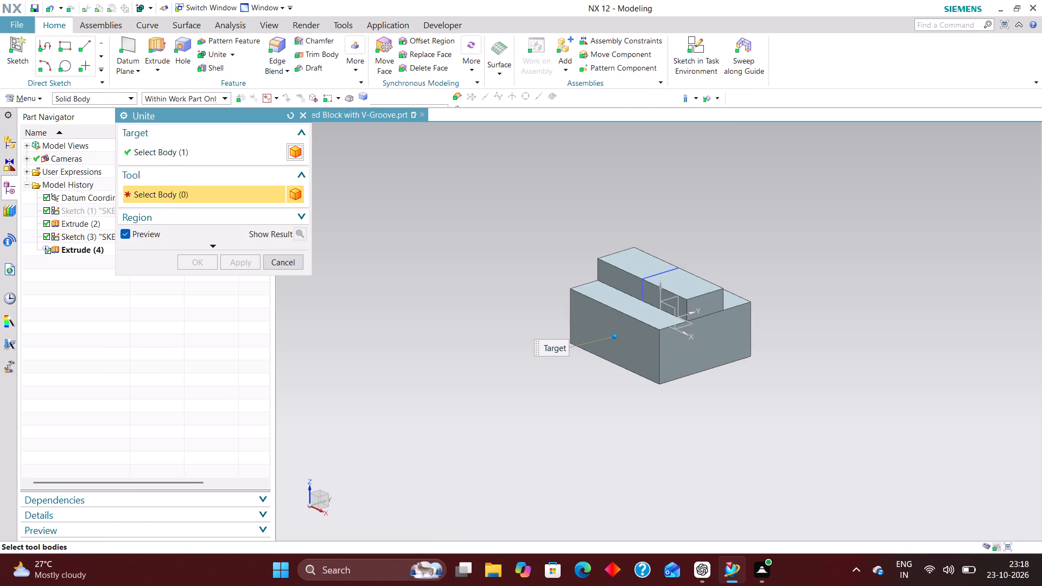
{"action": "left_click", "coordinate": [615, 271]}
{"action": "left_click", "coordinate": [205, 264]}
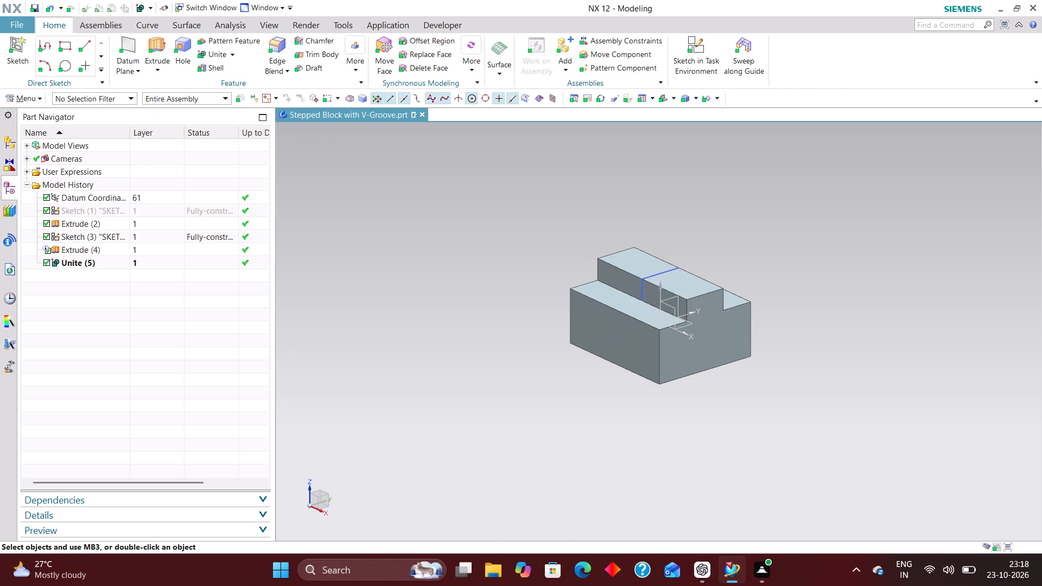
Hide the raised step's sketch.
{"action": "right_click_drag", "start_coordinate": [662, 270], "coordinate": [650, 316]}
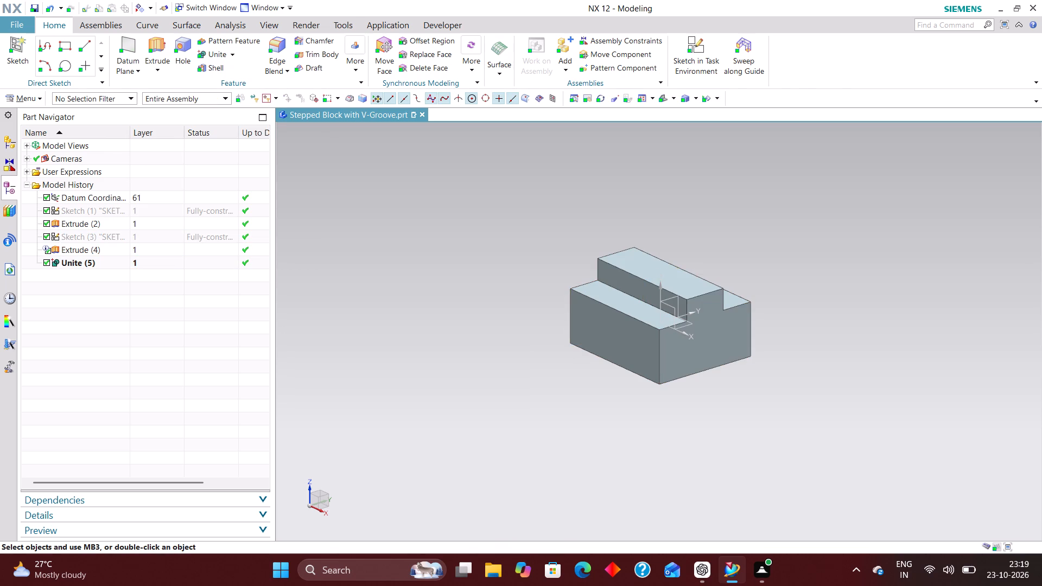
Create a new sketch in the task environment on the XZ plane of the datum coordinate system.
{"action": "scroll", "coordinate": [696, 331], "scroll_direction": "up", "scroll_amount": 3}
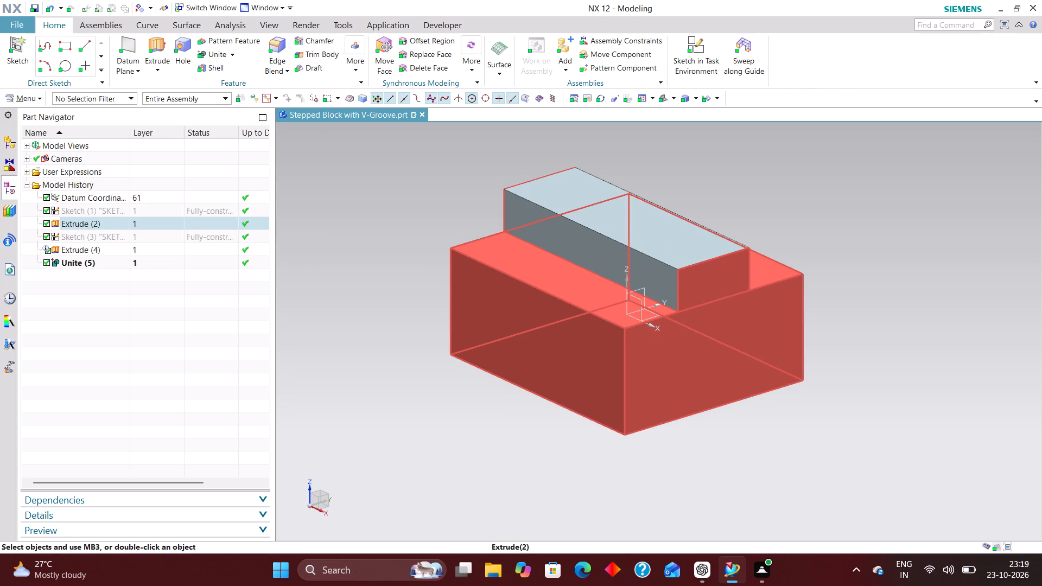
{"action": "scroll", "coordinate": [651, 422], "scroll_direction": "down", "scroll_amount": 2}
{"action": "left_click", "coordinate": [689, 34]}
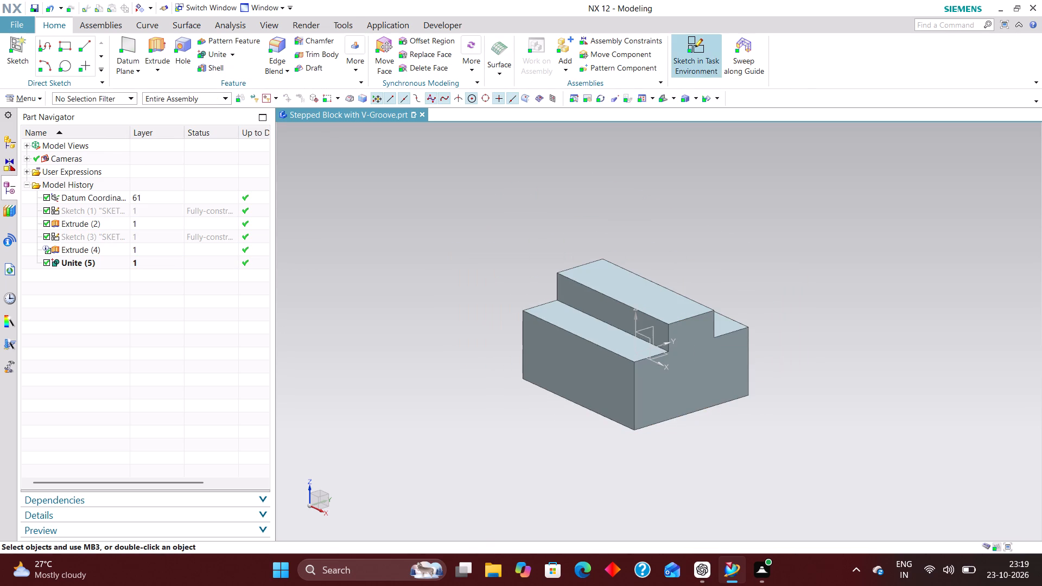
{"action": "left_click", "coordinate": [702, 43]}
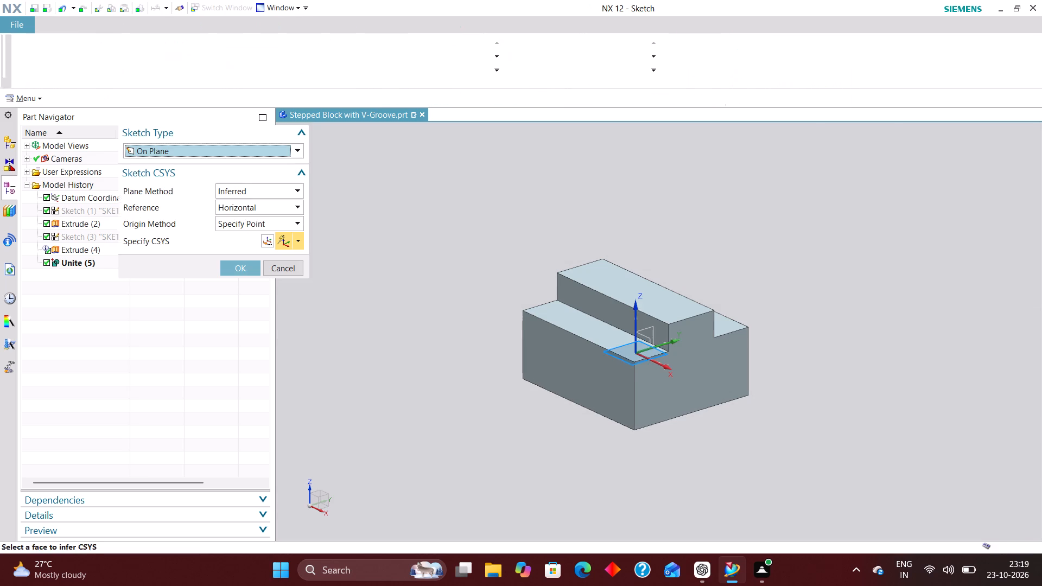
{"action": "left_click", "coordinate": [645, 337]}
{"action": "left_click", "coordinate": [231, 263]}
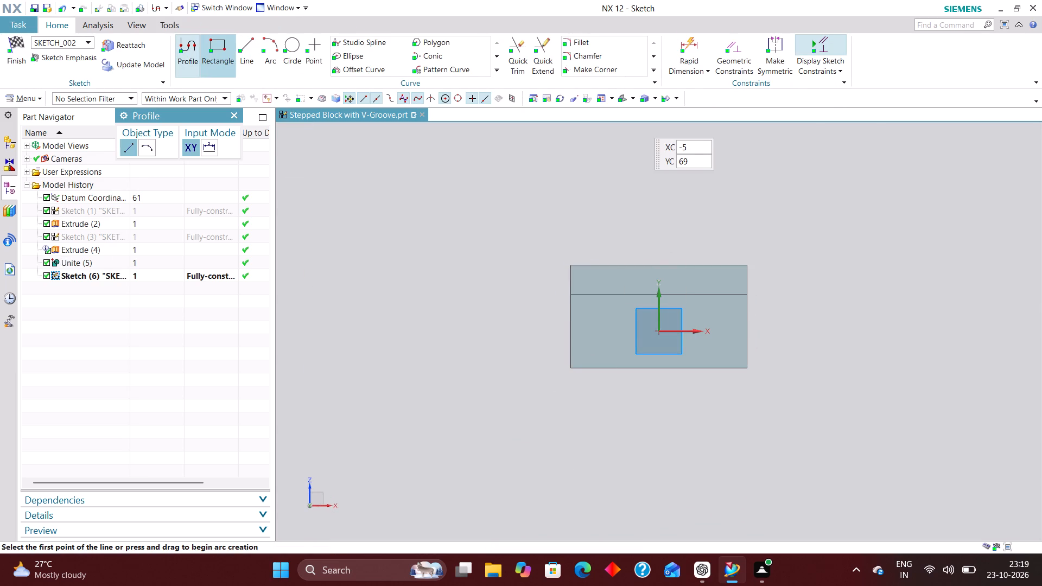
Draw a small rectangle near the vertical axis, with its bottom edge resting on the raised step's top edge.
{"action": "left_click", "coordinate": [218, 48]}
{"action": "left_click", "coordinate": [642, 235]}
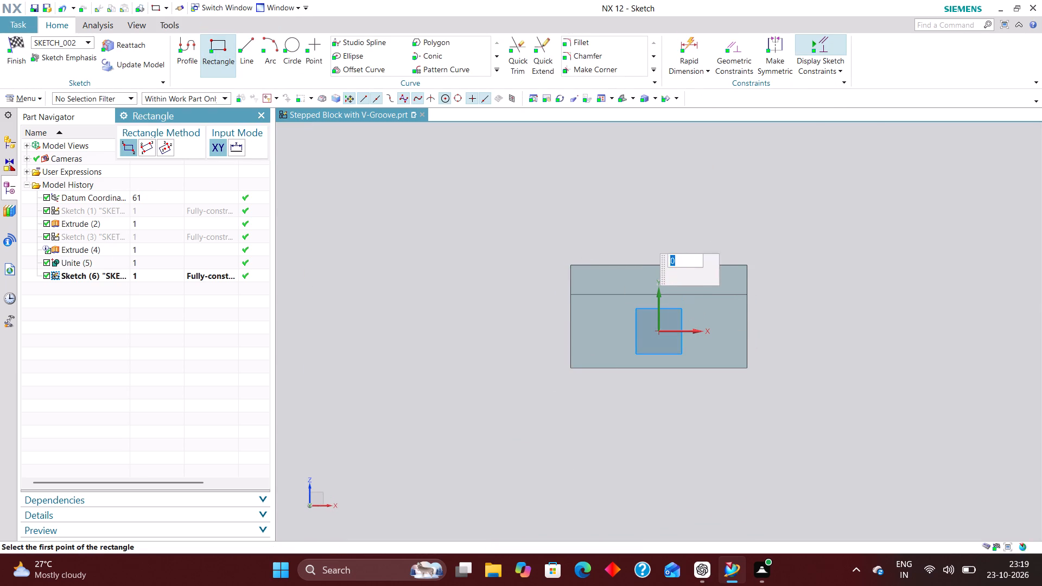
{"action": "left_click", "coordinate": [687, 260]}
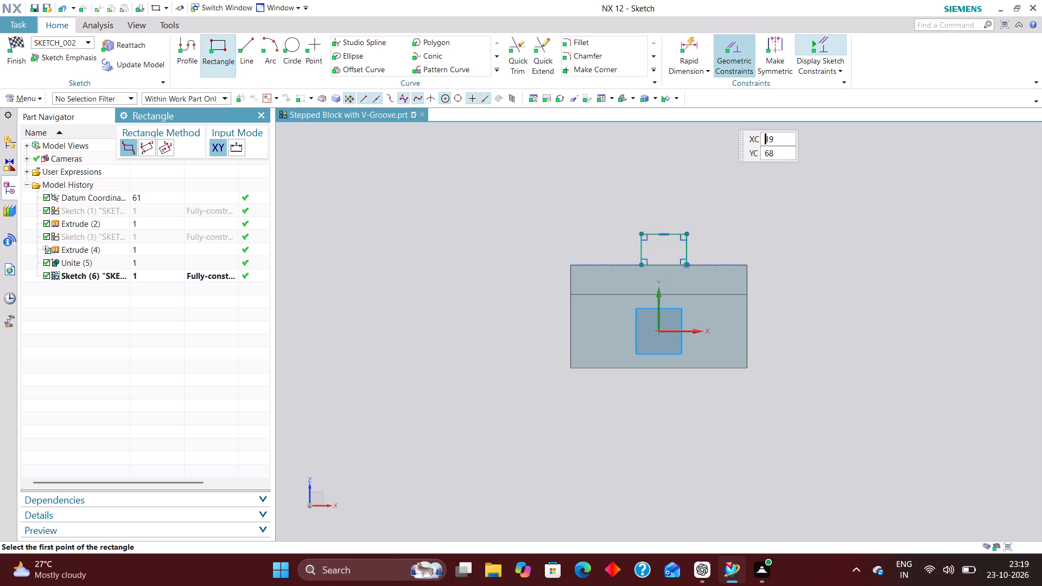
Constrain the midpoint of the new rectangle's top edge to the sketch's vertical axis.
{"action": "left_click", "coordinate": [745, 44]}
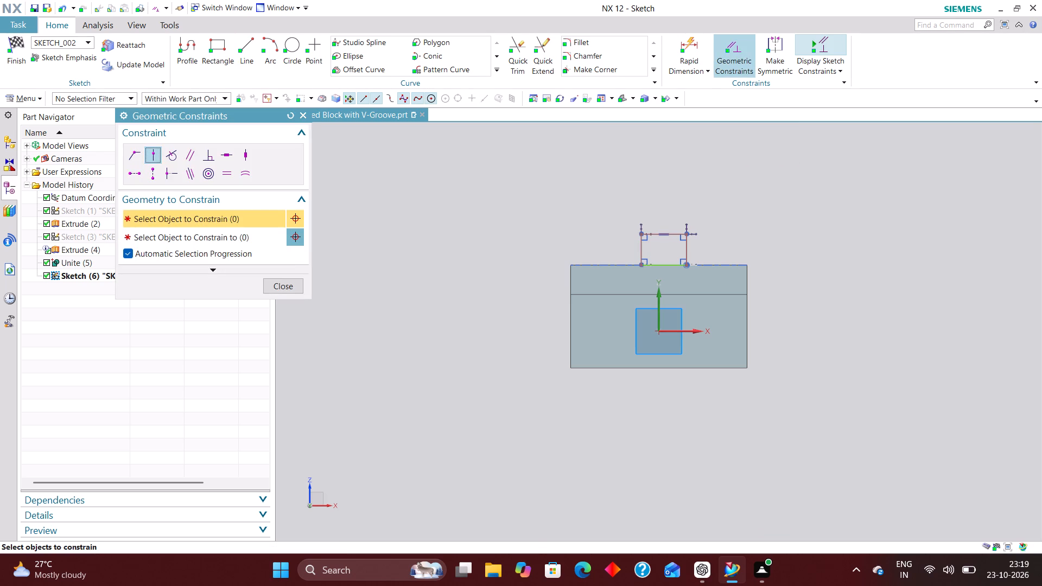
{"action": "left_click", "coordinate": [666, 231]}
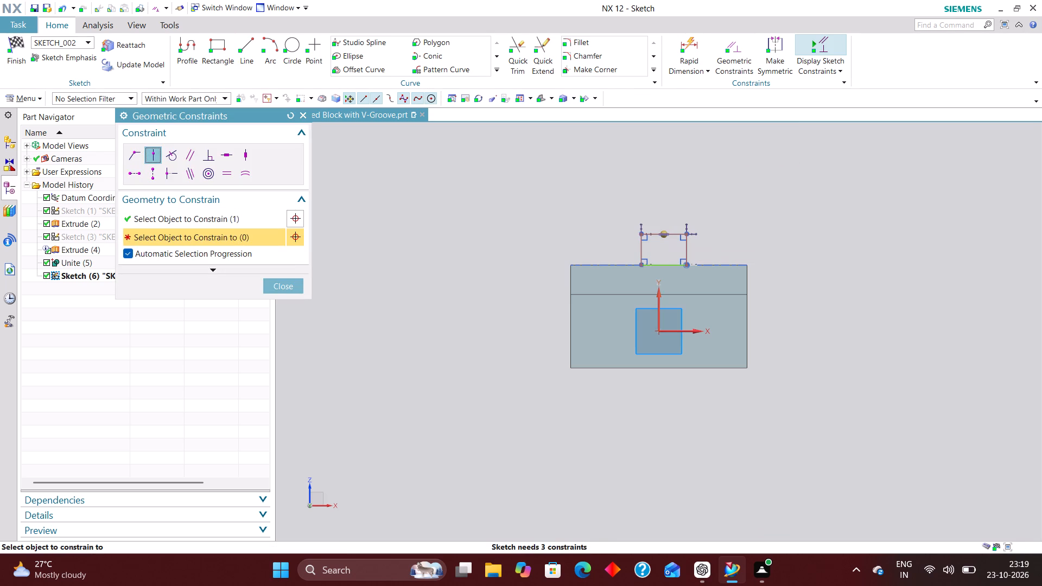
{"action": "left_click", "coordinate": [659, 308]}
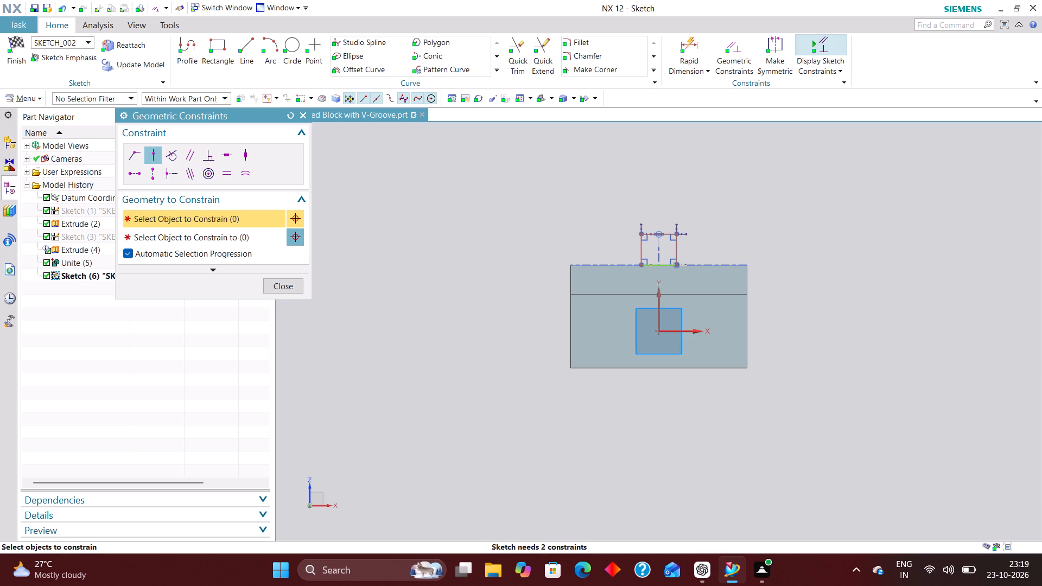
Dimension the new rectangle 20 mm wide and 15 mm high, and finish the sketch.
{"action": "left_click", "coordinate": [693, 44]}
{"action": "scroll", "coordinate": [669, 232], "scroll_direction": "up", "scroll_amount": 3}
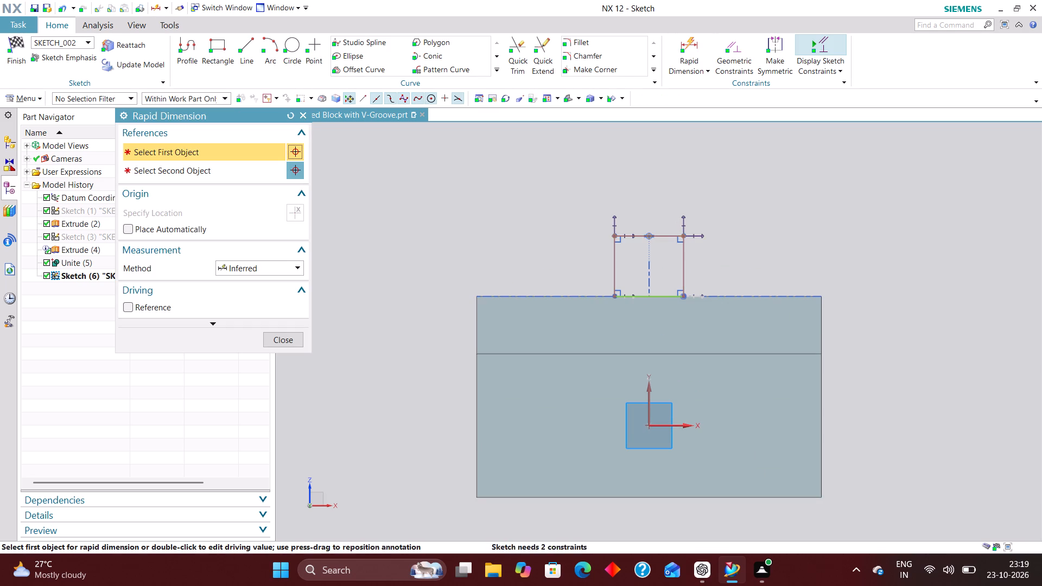
{"action": "left_click", "coordinate": [669, 235]}
{"action": "left_click", "coordinate": [646, 184]}
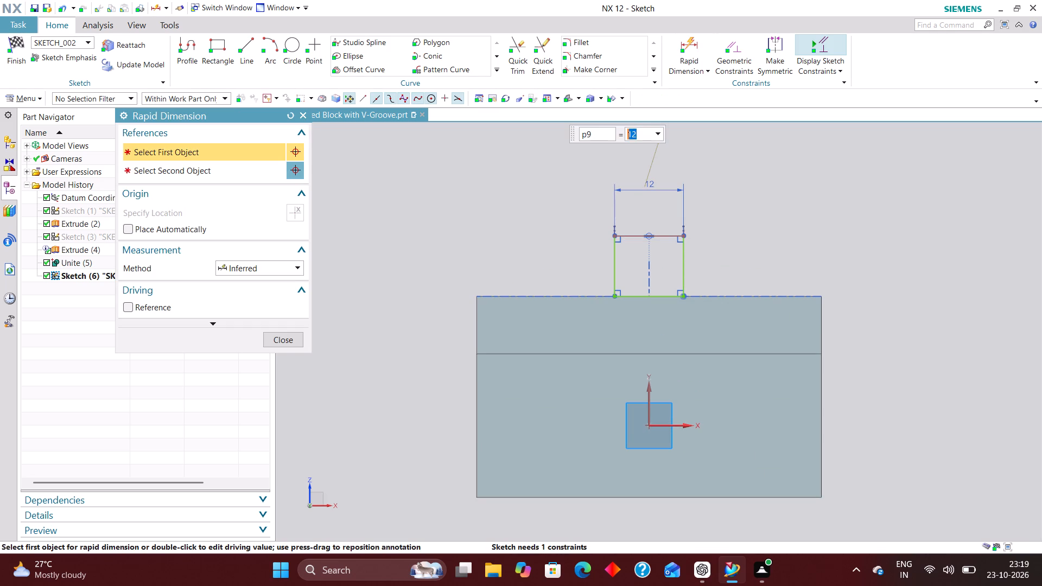
{"action": "type", "text": "20"}
{"action": "key", "text": "Return"}
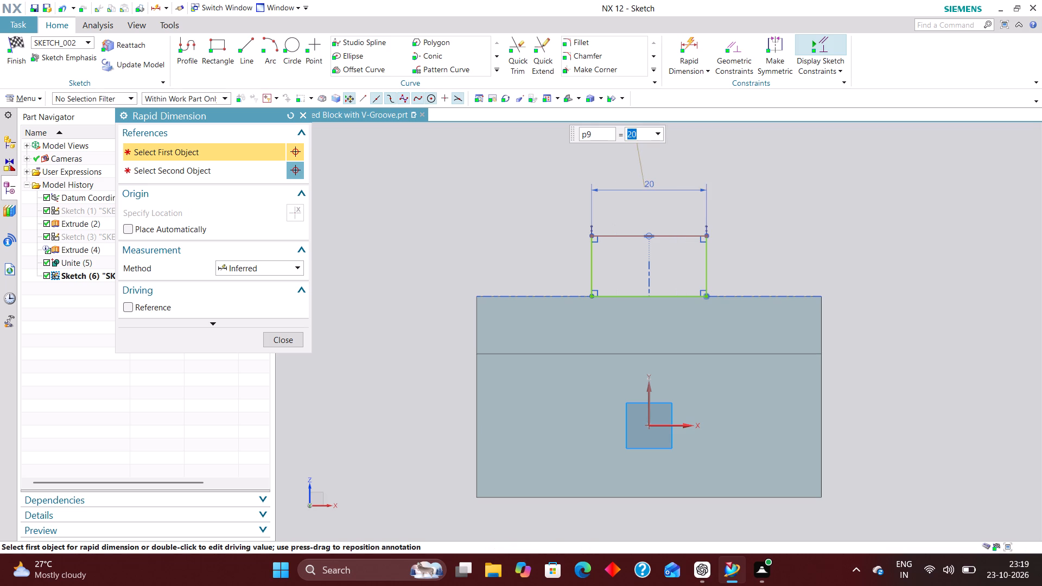
{"action": "left_click", "coordinate": [708, 282]}
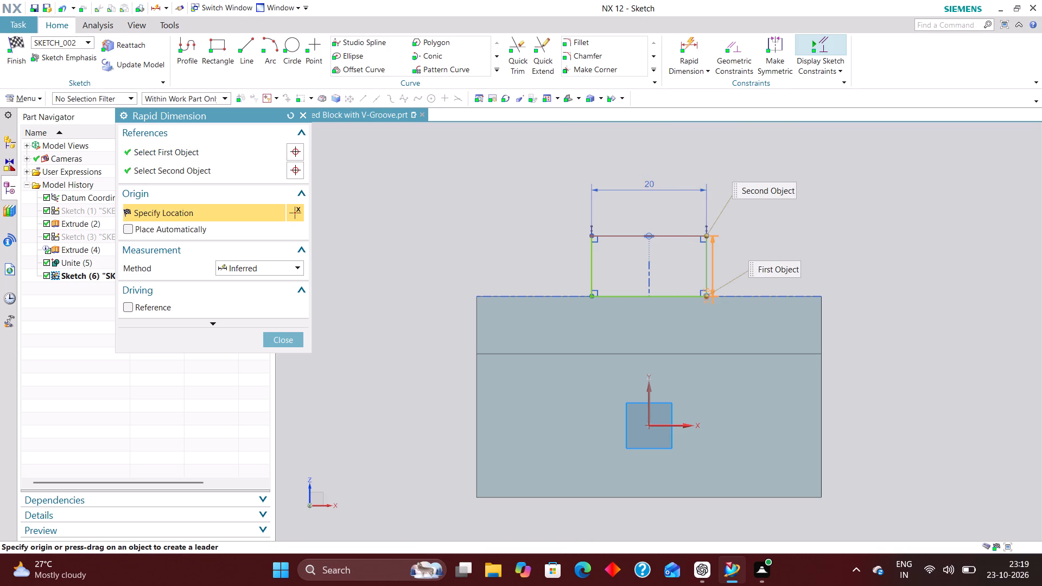
{"action": "left_click", "coordinate": [833, 270]}
{"action": "type", "text": "15"}
{"action": "key", "text": "Return"}
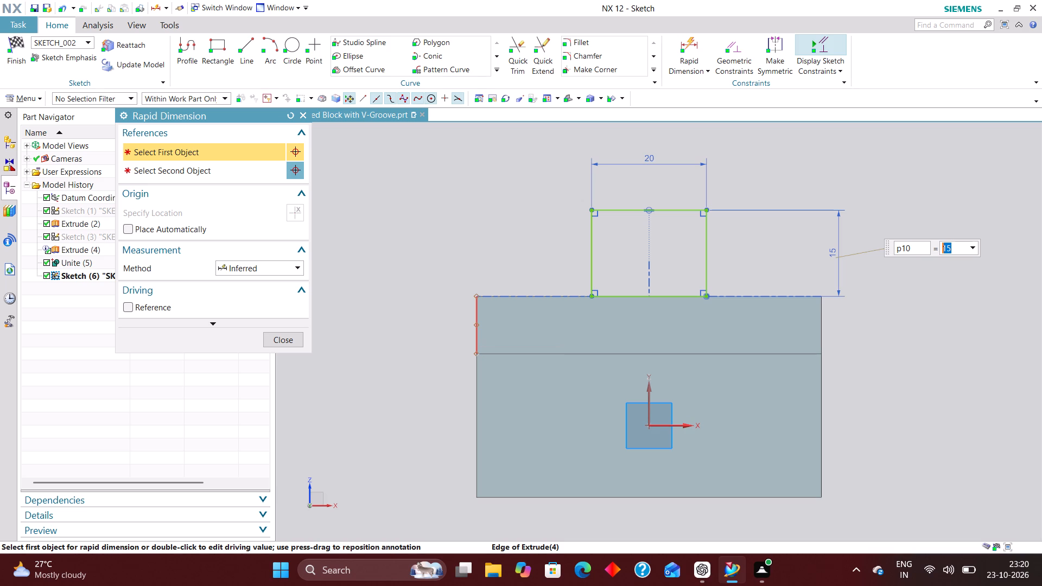
{"action": "left_click", "coordinate": [272, 341]}
{"action": "left_click", "coordinate": [14, 42]}
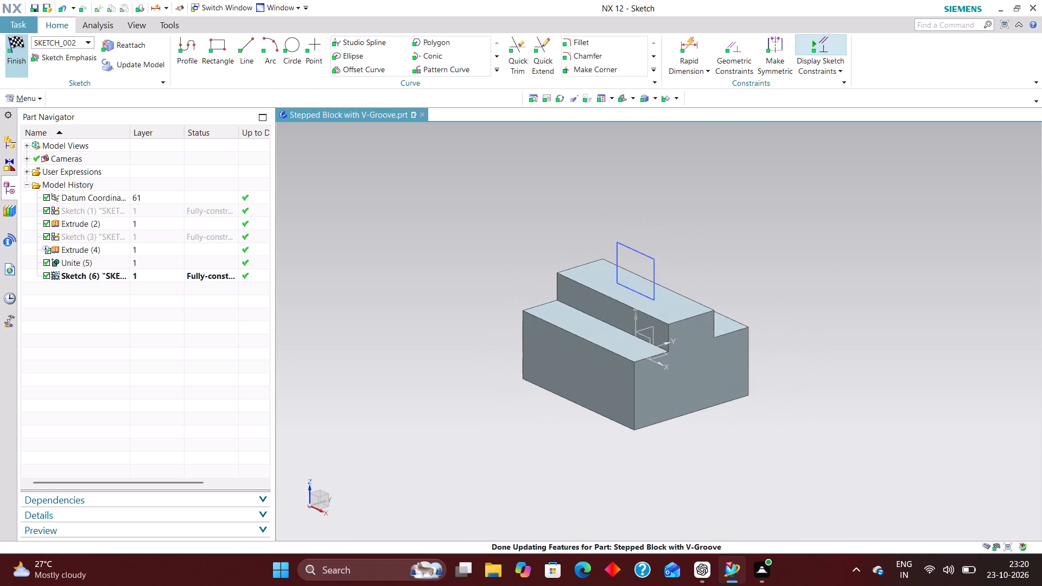
Extrude the 20 by 15 mm rectangle with a symmetric distance of 10 mm, using the inferred Unite with the stepped body.
{"action": "left_click", "coordinate": [151, 41]}
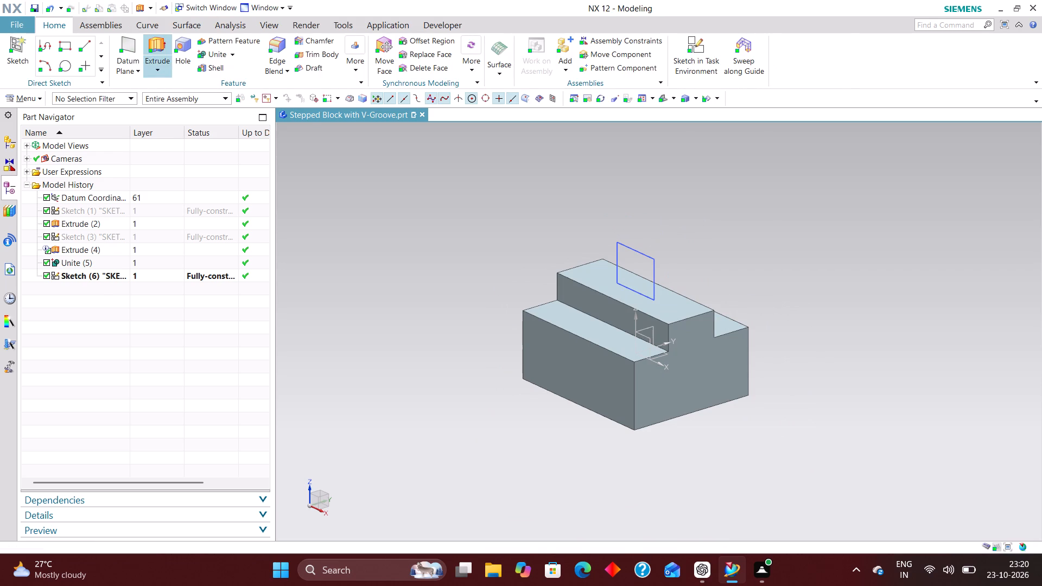
{"action": "left_click", "coordinate": [643, 254]}
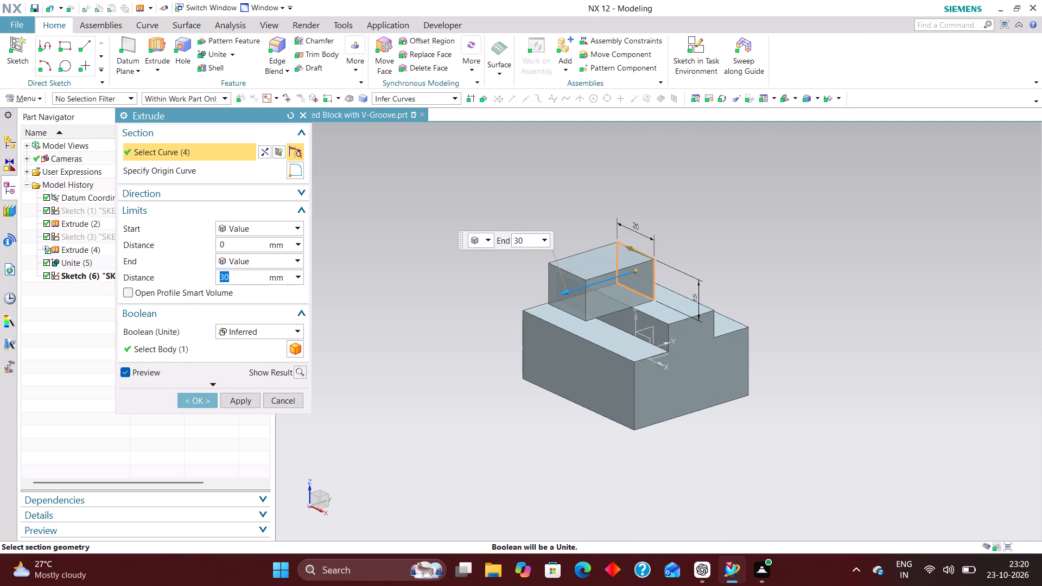
{"action": "left_click", "coordinate": [269, 226]}
{"action": "left_click", "coordinate": [261, 254]}
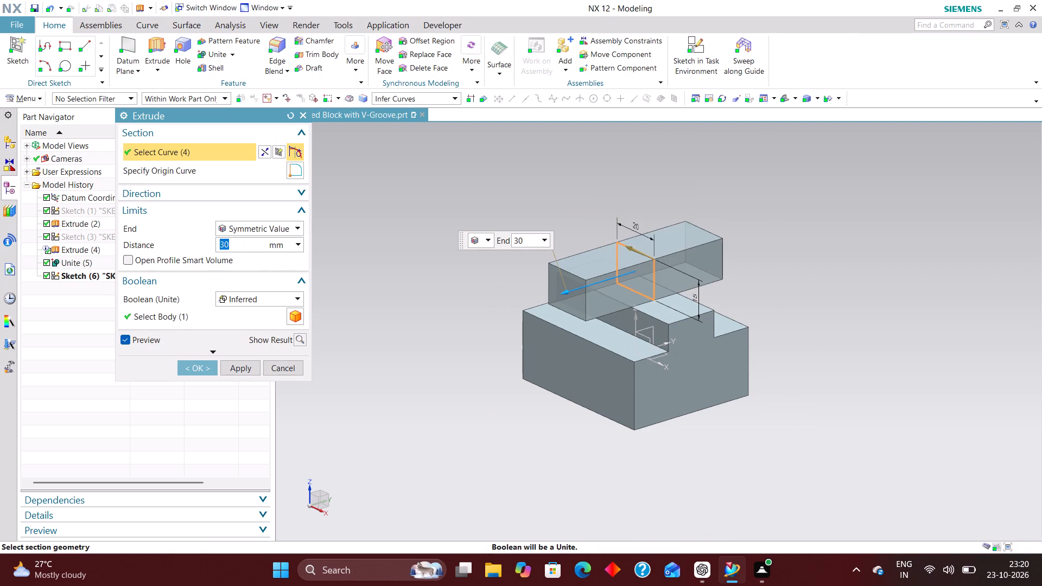
{"action": "type", "text": "10"}
{"action": "key", "text": "Return"}
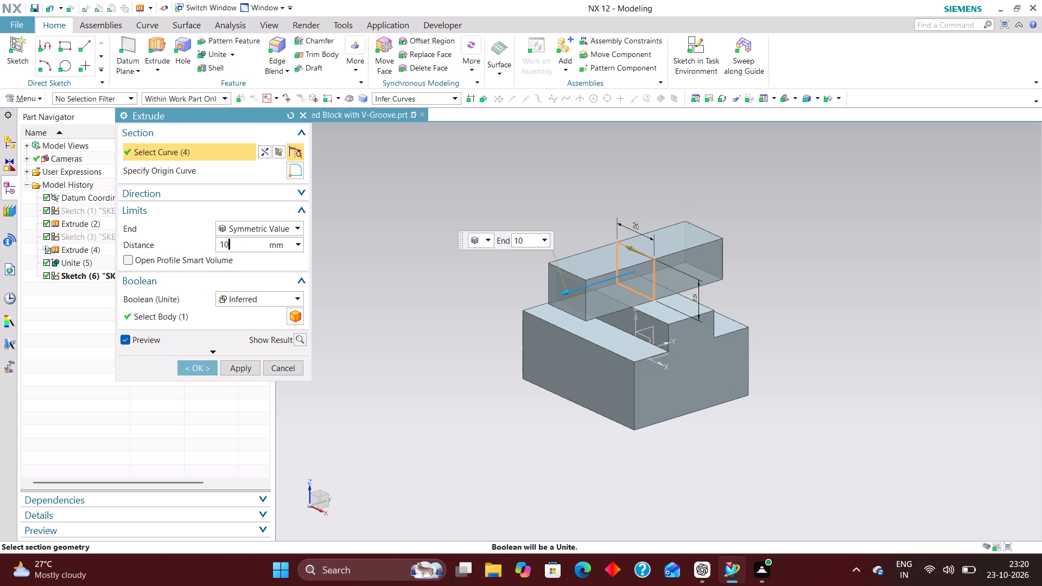
{"action": "key", "text": "Return"}
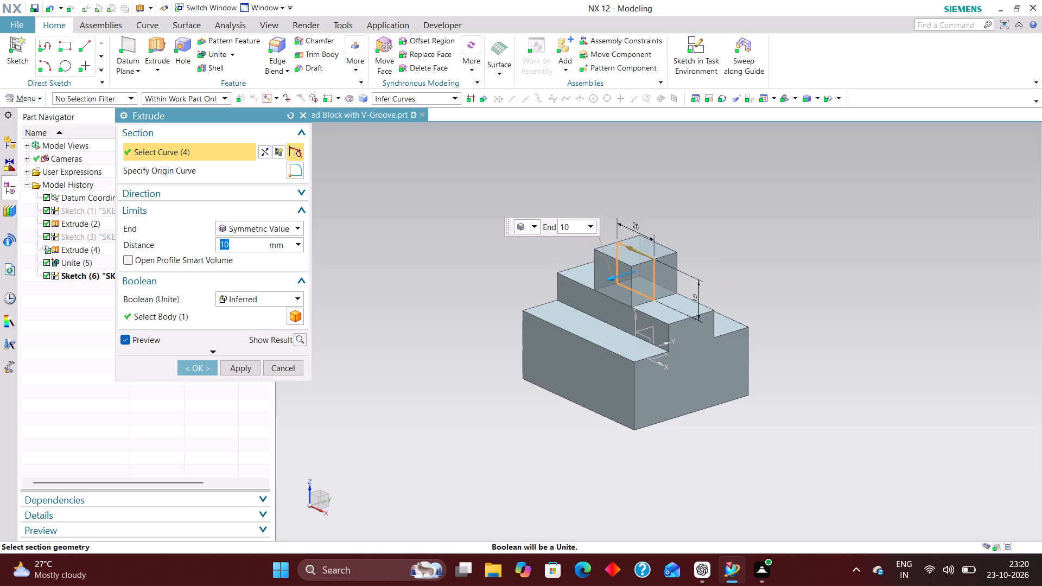
{"action": "left_click", "coordinate": [200, 364]}
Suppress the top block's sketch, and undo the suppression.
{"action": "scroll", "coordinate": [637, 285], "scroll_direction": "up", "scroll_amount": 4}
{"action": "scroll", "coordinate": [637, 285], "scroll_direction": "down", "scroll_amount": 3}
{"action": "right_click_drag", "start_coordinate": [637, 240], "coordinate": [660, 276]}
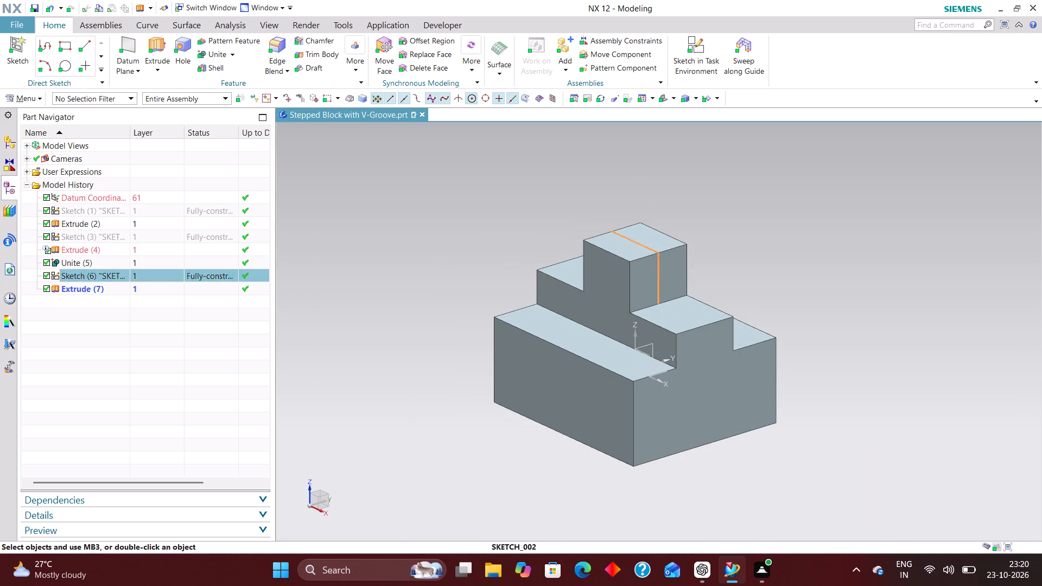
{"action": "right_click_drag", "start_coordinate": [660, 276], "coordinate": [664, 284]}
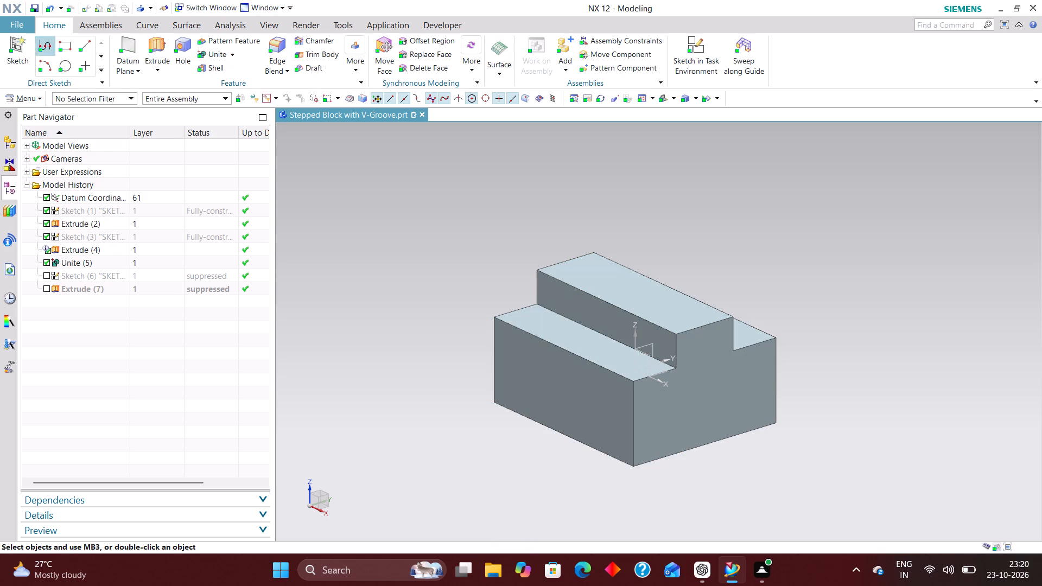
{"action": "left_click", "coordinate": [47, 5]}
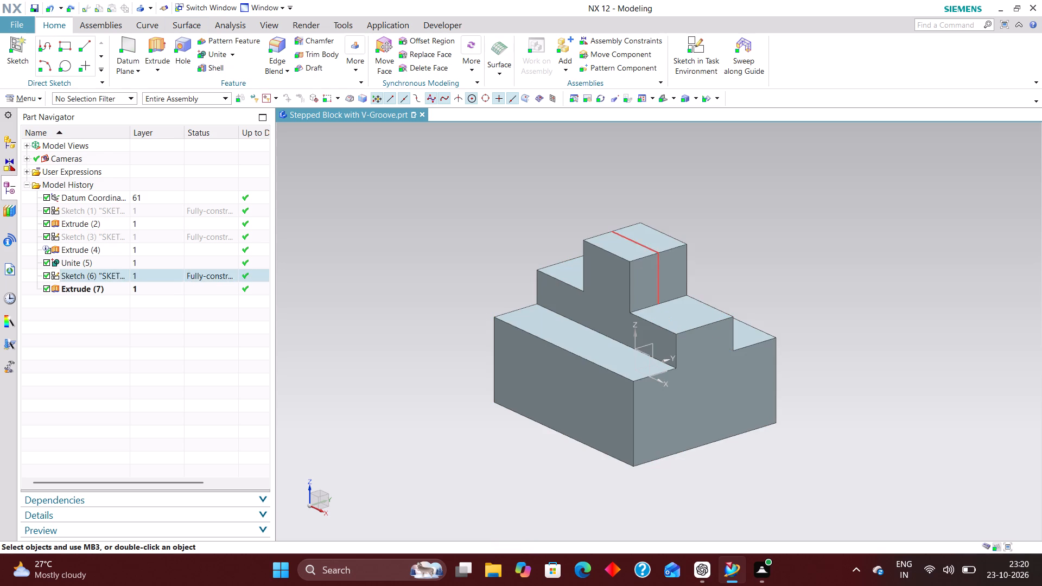
Hide the top block's sketch.
{"action": "right_click_drag", "start_coordinate": [656, 263], "coordinate": [656, 306]}
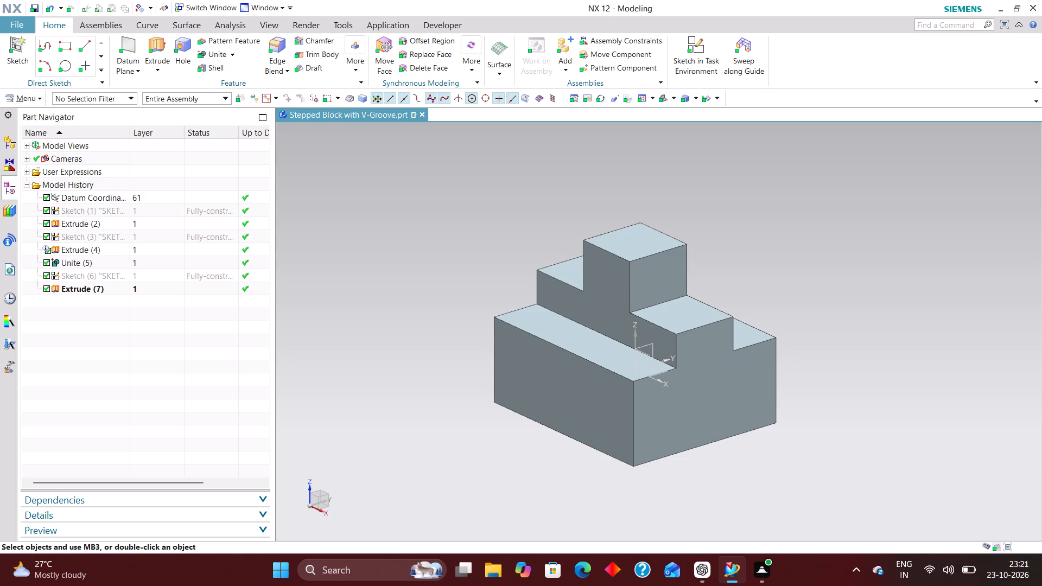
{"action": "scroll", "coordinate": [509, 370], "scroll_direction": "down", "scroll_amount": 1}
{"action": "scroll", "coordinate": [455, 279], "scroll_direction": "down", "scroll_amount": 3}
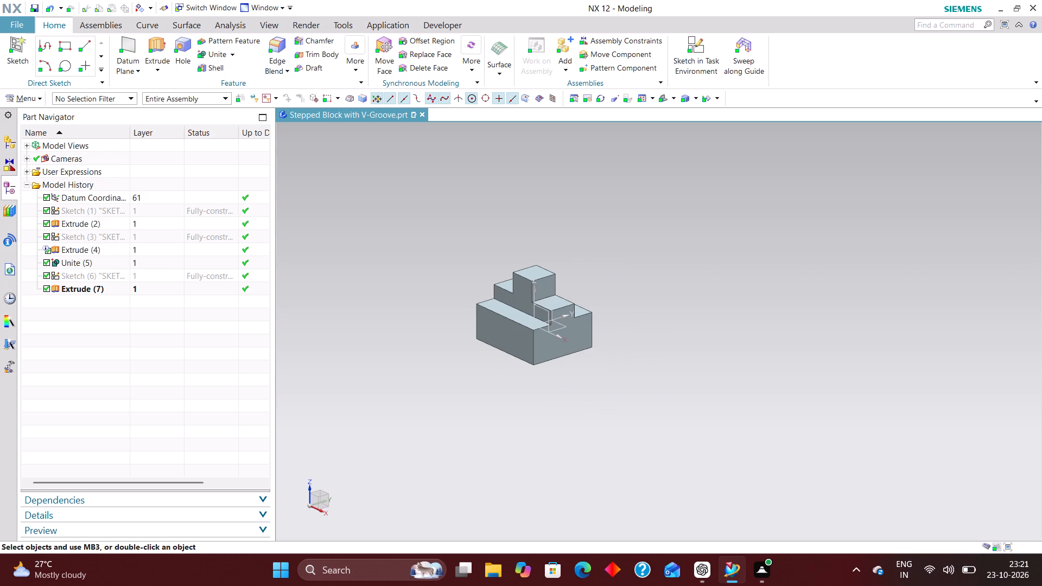
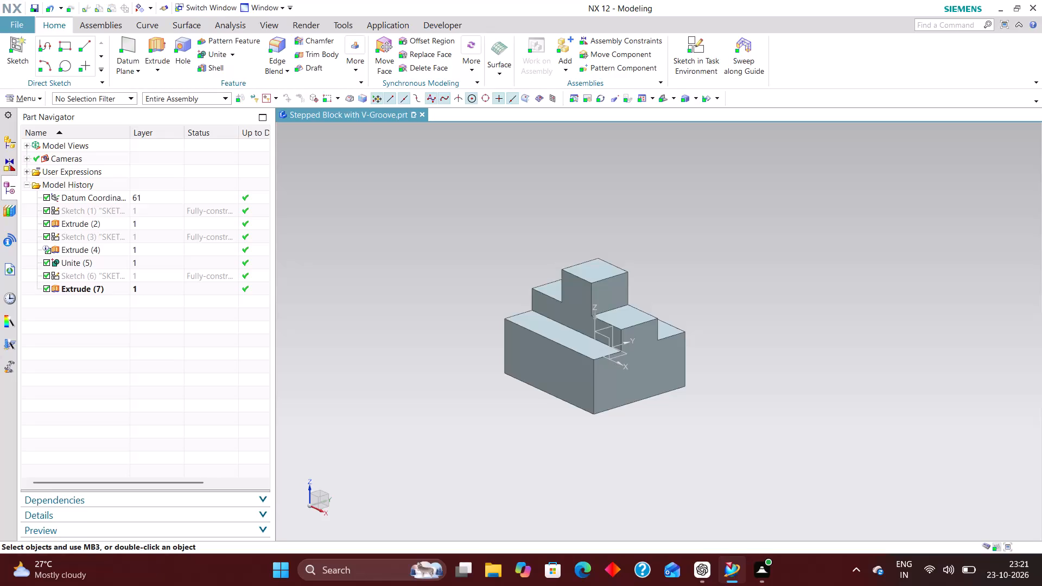
Create a new sketch on the YZ plane of the datum coordinate system.
{"action": "scroll", "coordinate": [639, 434], "scroll_direction": "up", "scroll_amount": 1}
{"action": "scroll", "coordinate": [635, 436], "scroll_direction": "down", "scroll_amount": 1}
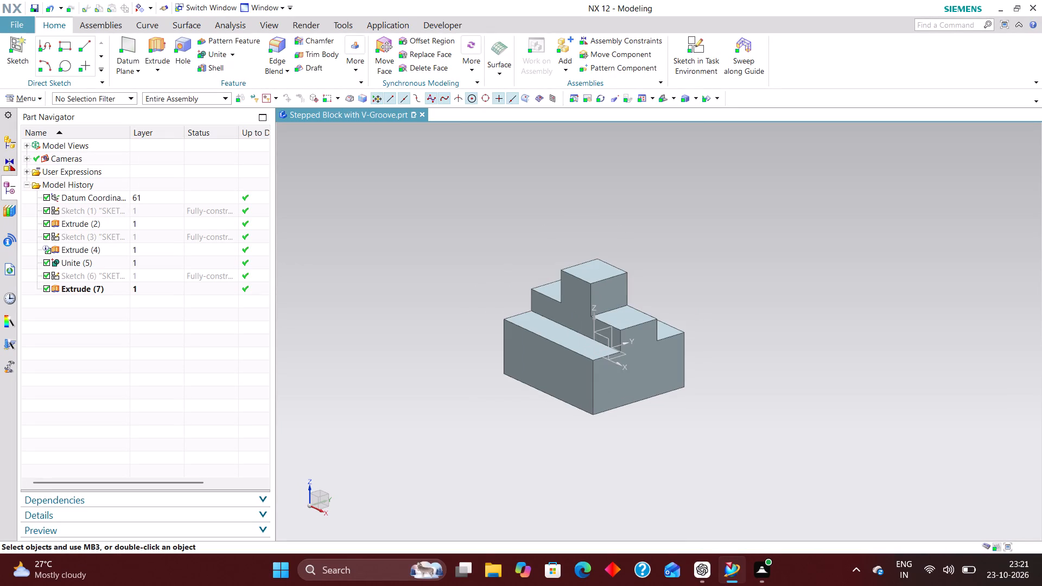
{"action": "scroll", "coordinate": [635, 436], "scroll_direction": "up", "scroll_amount": 1}
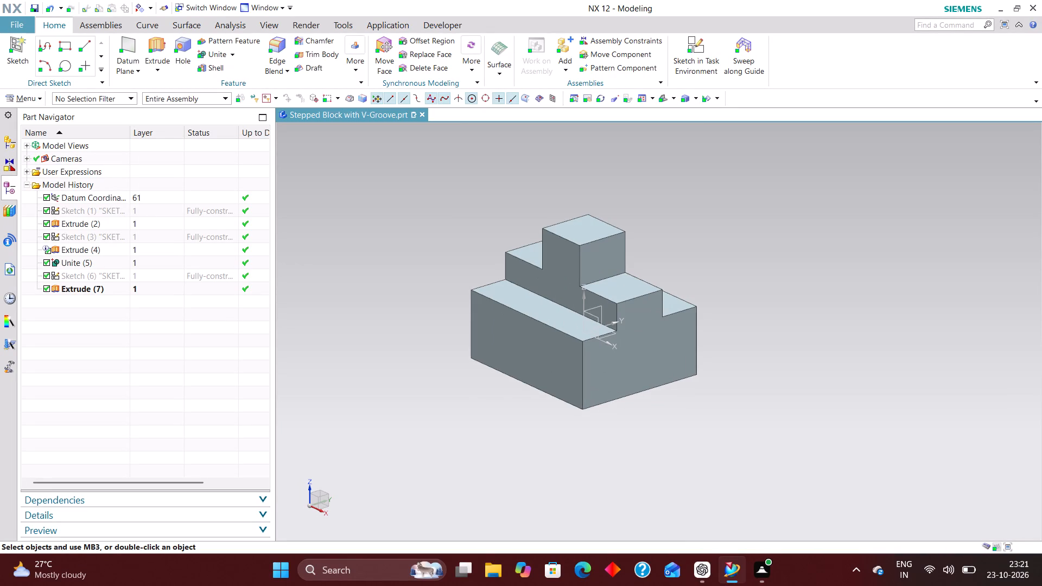
{"action": "left_click", "coordinate": [711, 40]}
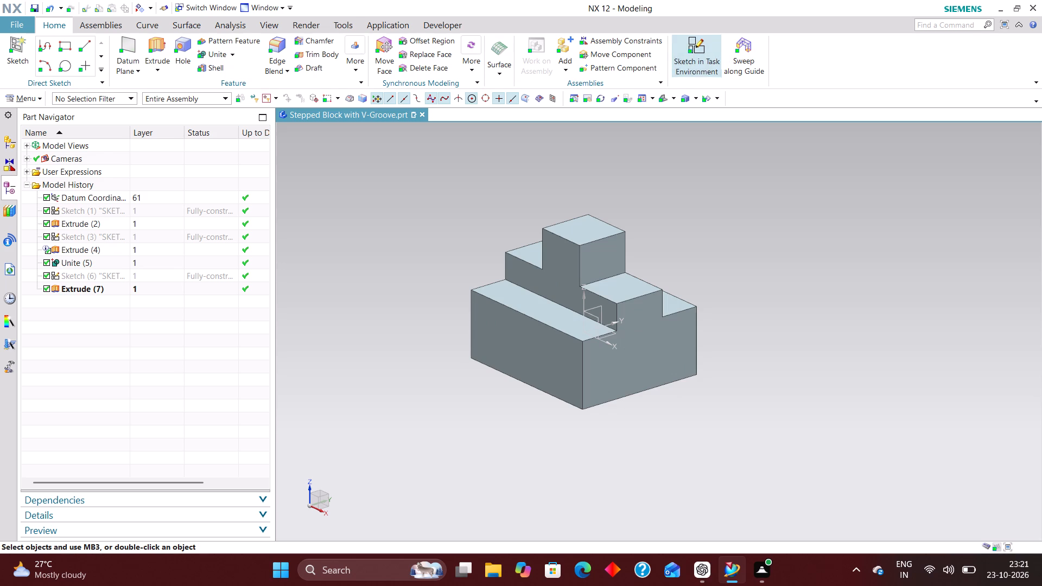
{"action": "left_click", "coordinate": [594, 307]}
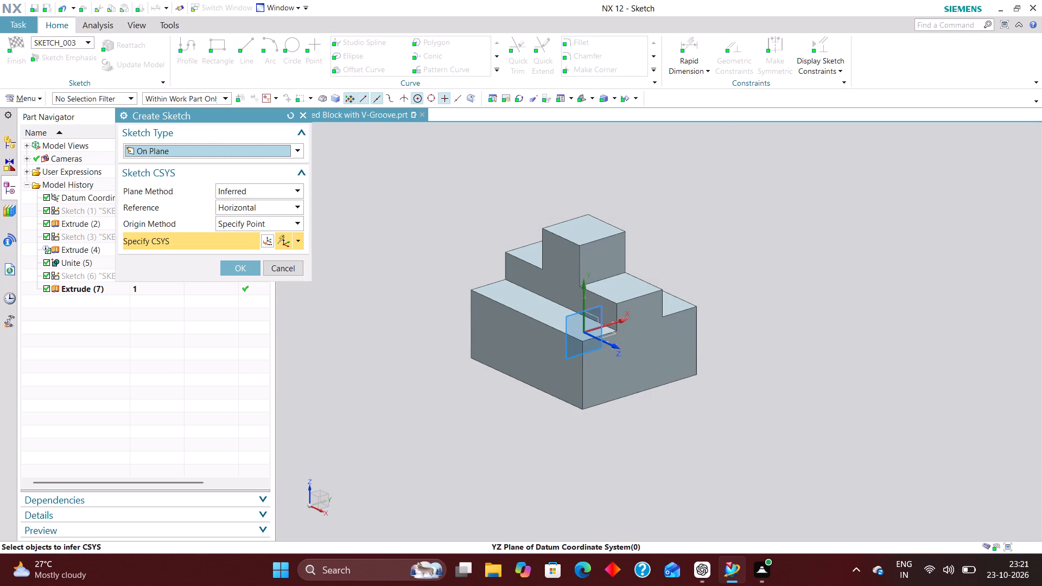
{"action": "left_click", "coordinate": [245, 272]}
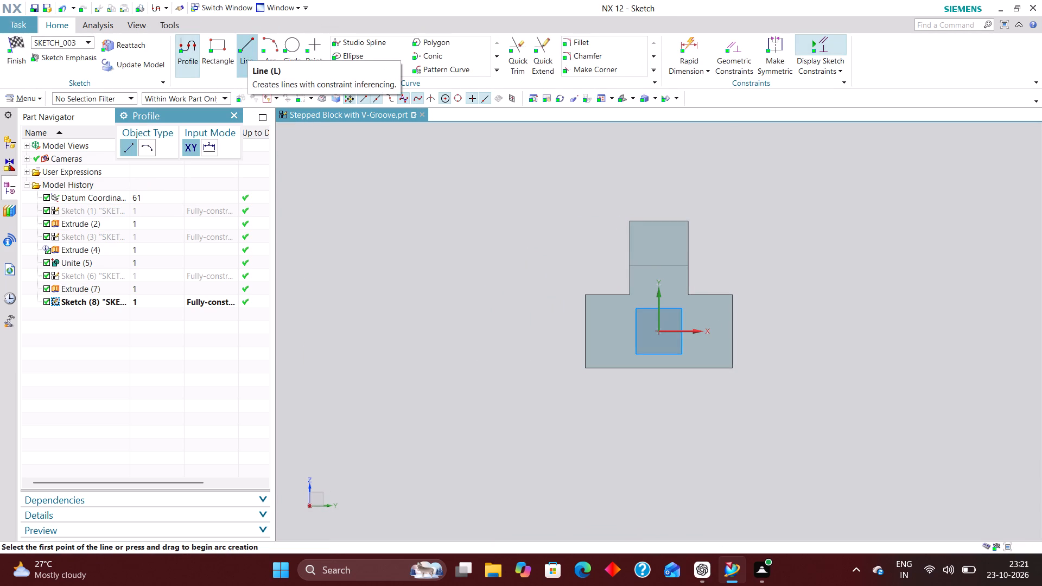
Draw two horizontal lines, one about 20 mm long inside the base and one about 14 mm long below it.
{"action": "left_click", "coordinate": [247, 48]}
{"action": "scroll", "coordinate": [675, 354], "scroll_direction": "up", "scroll_amount": 4}
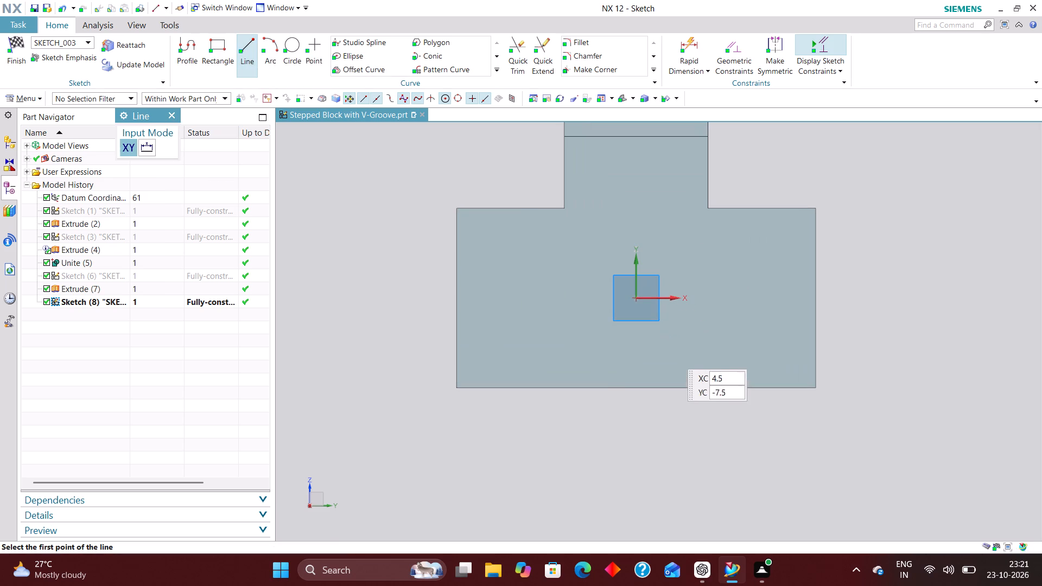
{"action": "left_click", "coordinate": [580, 334]}
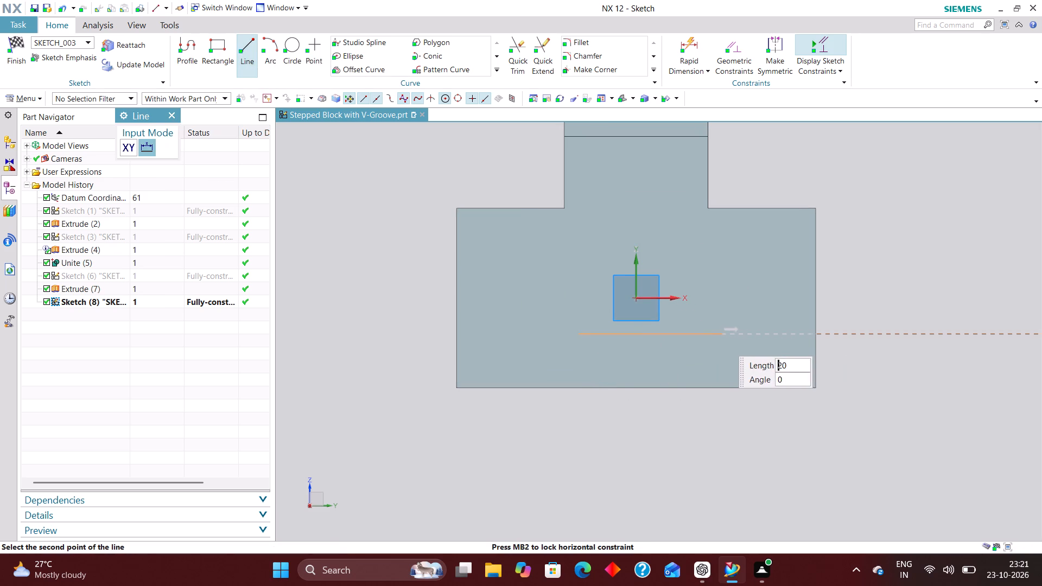
{"action": "left_click", "coordinate": [718, 338]}
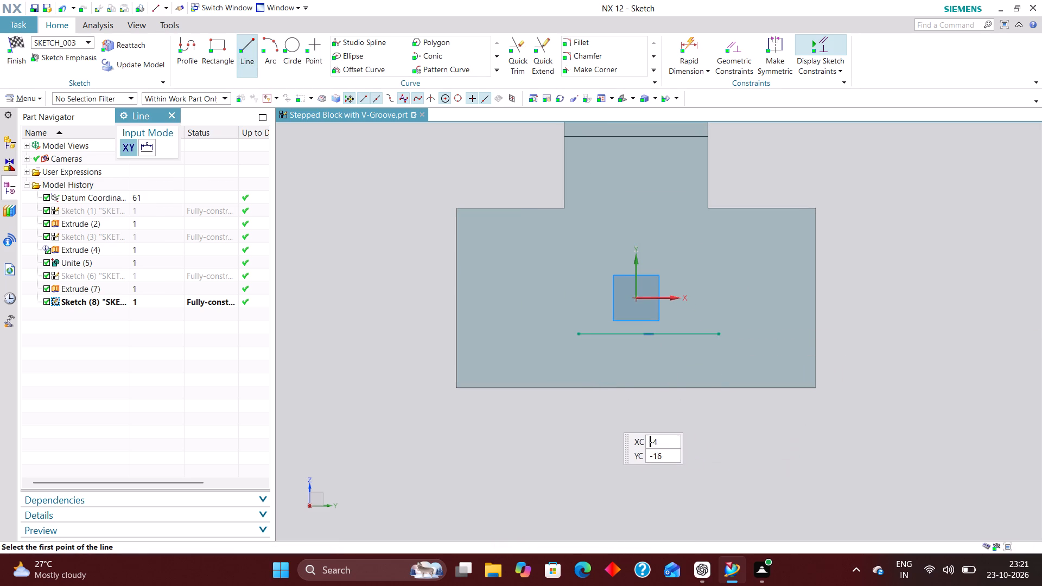
{"action": "left_click", "coordinate": [601, 408]}
{"action": "left_click", "coordinate": [700, 412]}
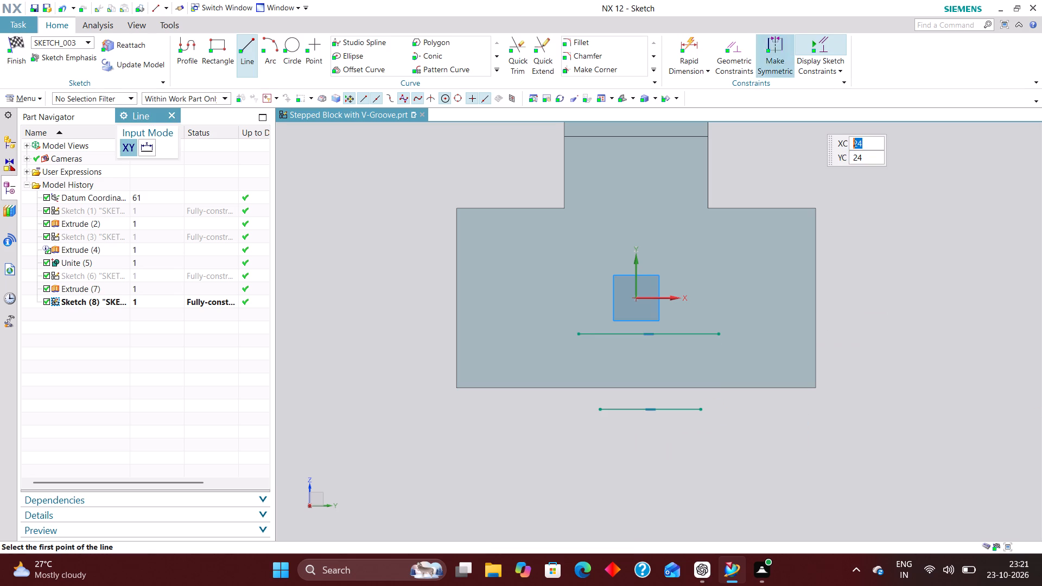
Constrain the lower line's midpoint onto the sketch's Y axis and dimension the line 20 mm long.
{"action": "left_click", "coordinate": [741, 48]}
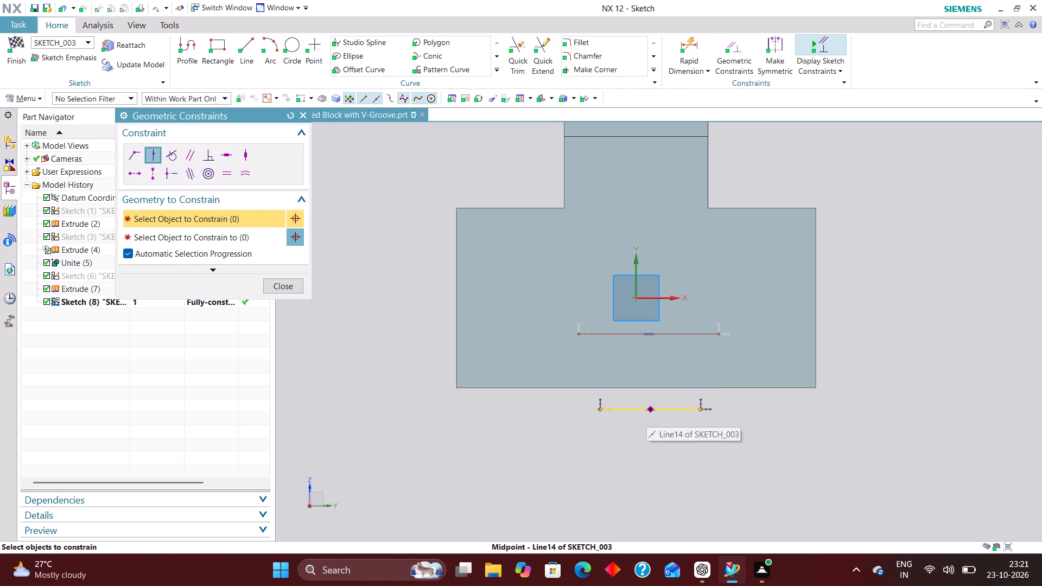
{"action": "left_click", "coordinate": [647, 410]}
{"action": "left_click", "coordinate": [631, 271]}
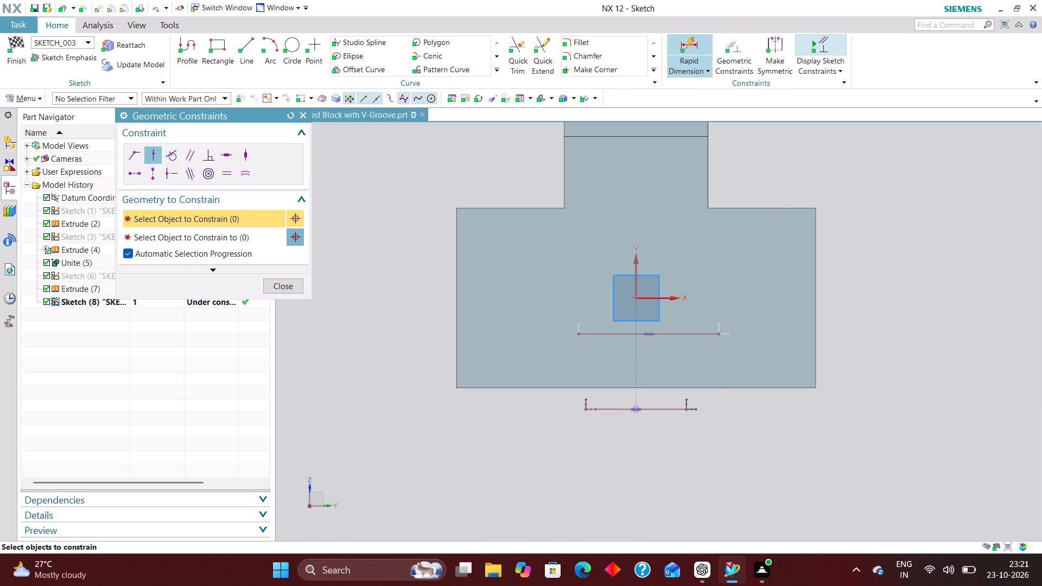
{"action": "left_click", "coordinate": [689, 49]}
{"action": "left_click", "coordinate": [658, 407]}
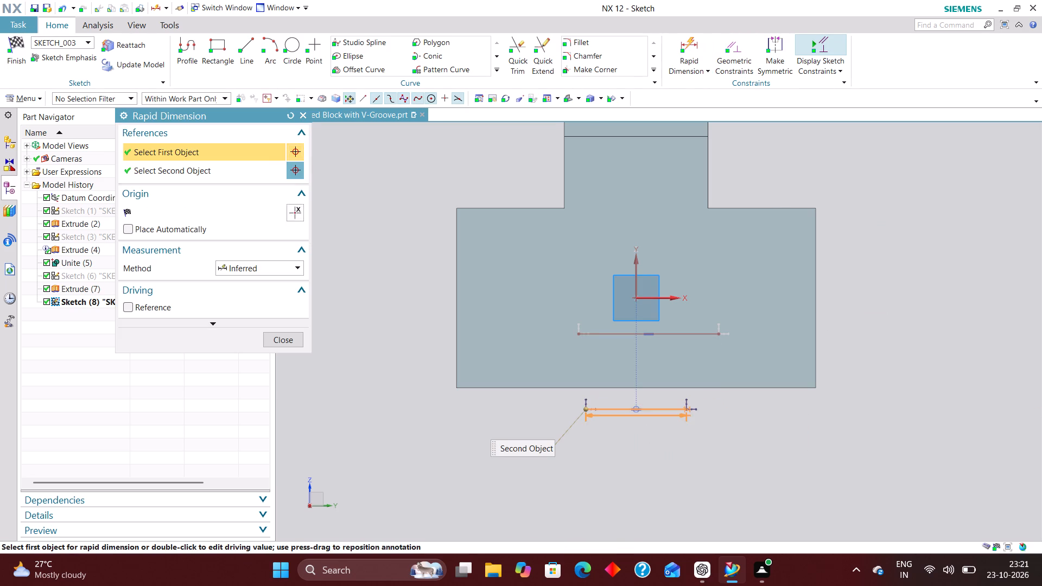
{"action": "left_click", "coordinate": [637, 445]}
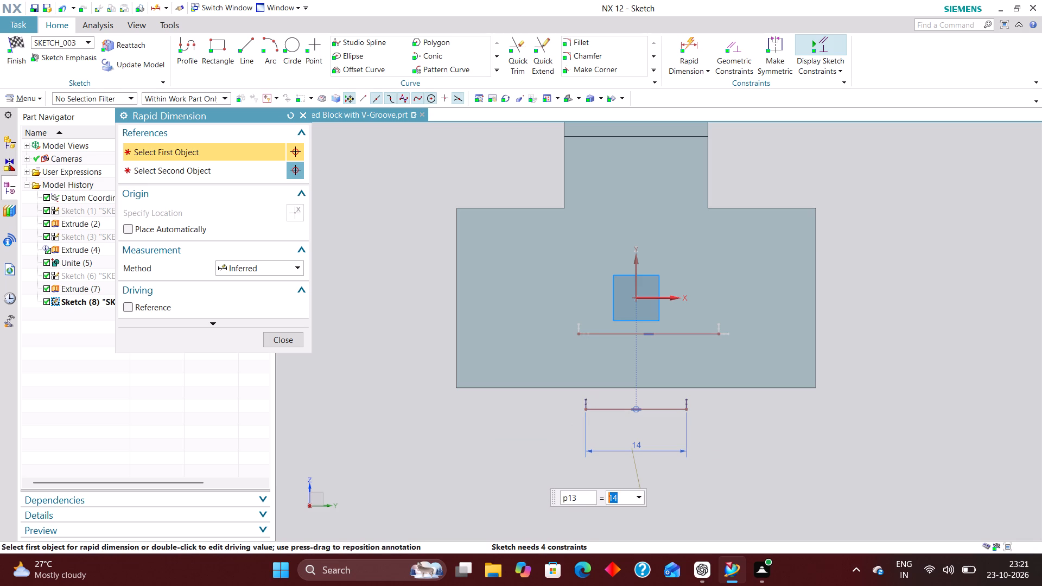
{"action": "type", "text": "20"}
{"action": "key", "text": "Return"}
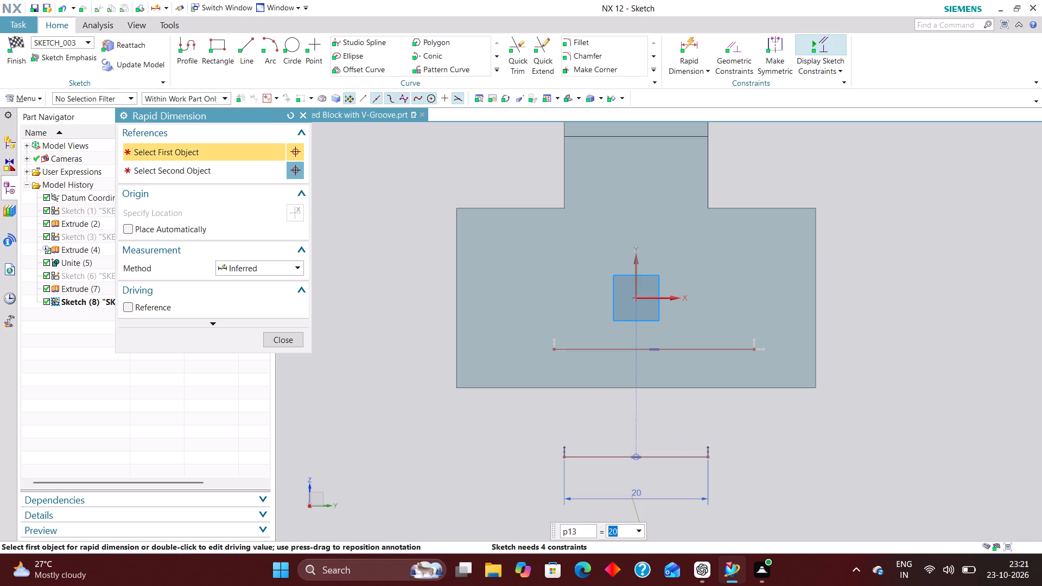
Dimension the upper line 30 mm long and constrain its midpoint onto the sketch's Y axis.
{"action": "left_click", "coordinate": [721, 351]}
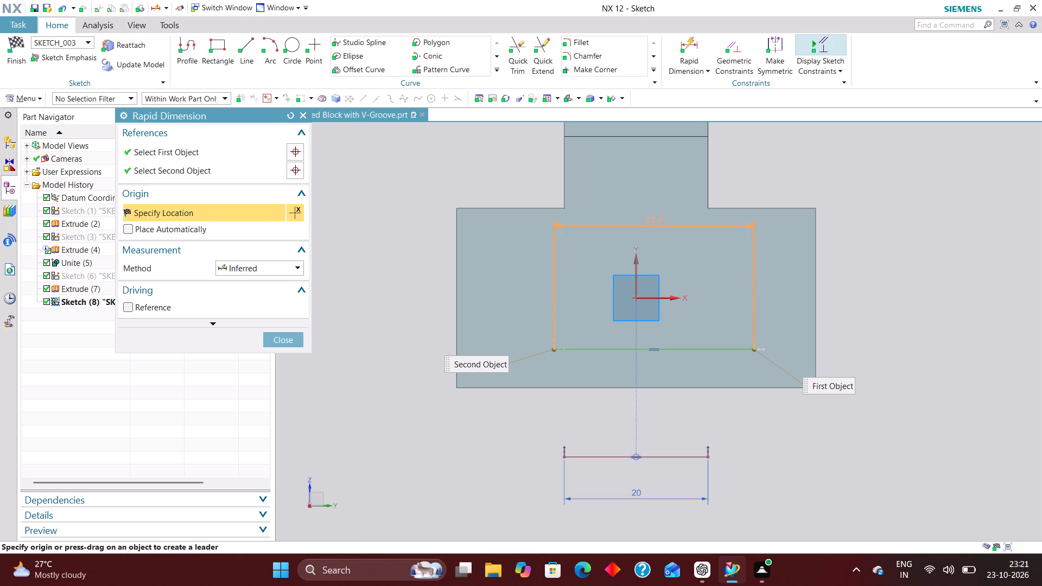
{"action": "left_click", "coordinate": [652, 213]}
{"action": "type", "text": "30"}
{"action": "key", "text": "Return"}
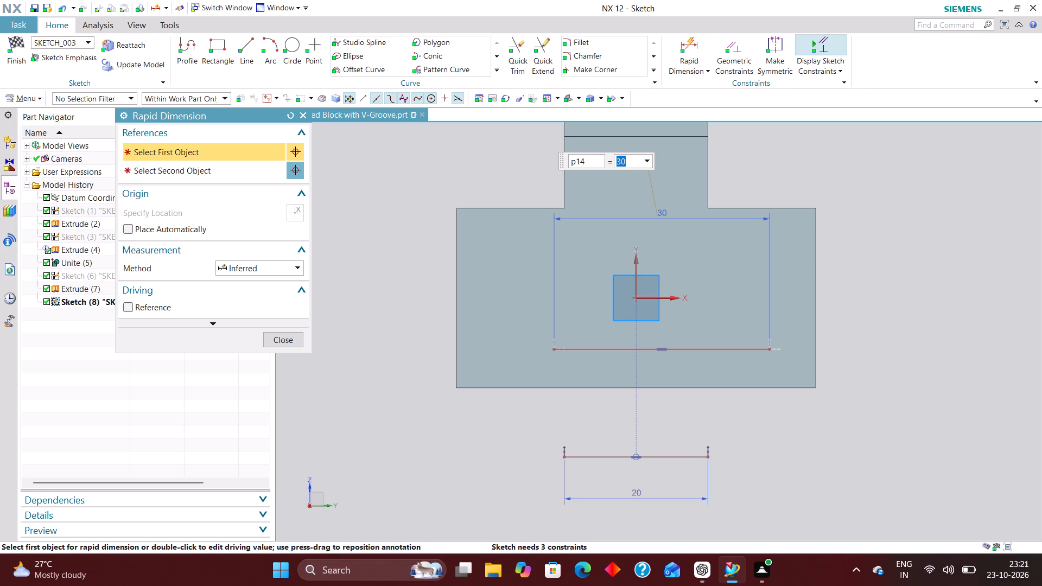
{"action": "left_click", "coordinate": [744, 41]}
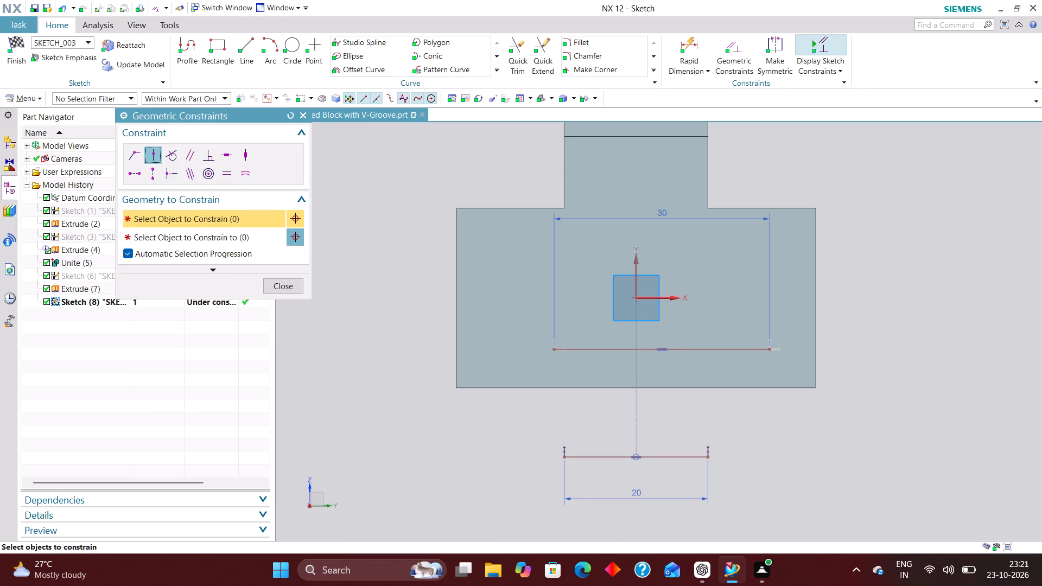
{"action": "left_click", "coordinate": [662, 349]}
{"action": "left_click", "coordinate": [636, 272]}
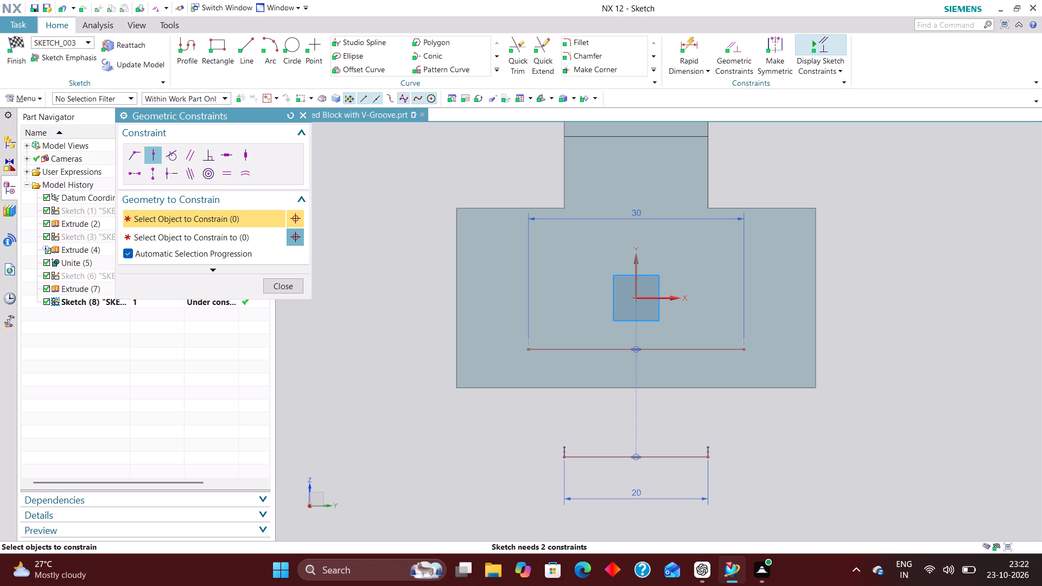
Dimension the upper line 10 mm above the base's bottom edge and 10 mm from the lower line.
{"action": "left_click", "coordinate": [688, 42]}
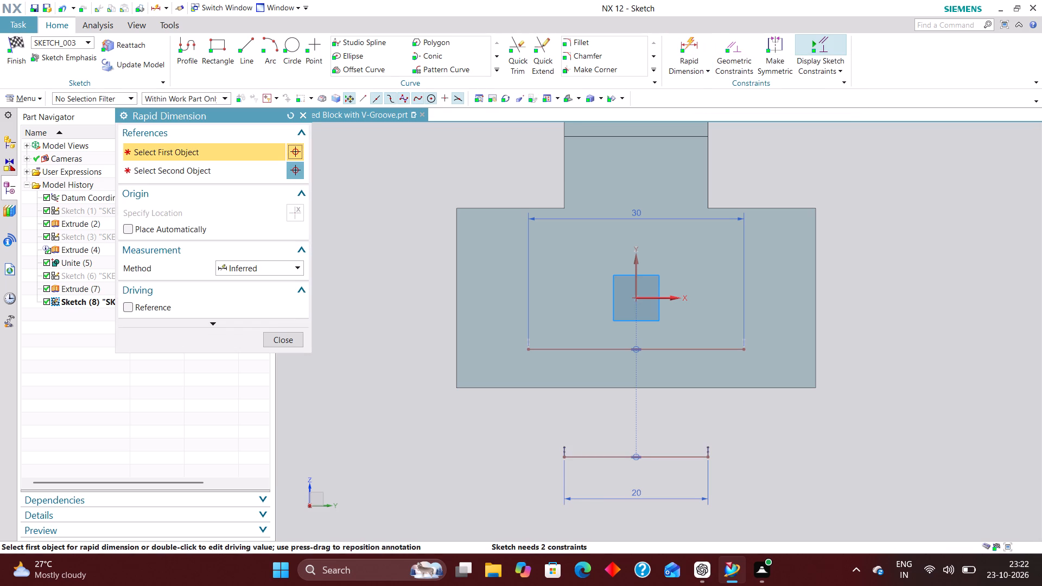
{"action": "left_click", "coordinate": [741, 387]}
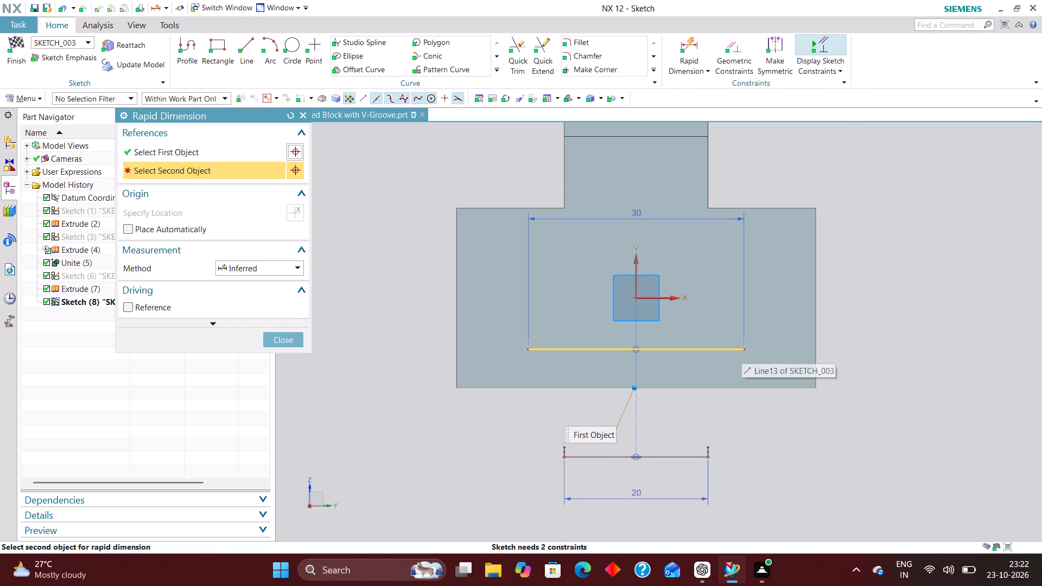
{"action": "left_click", "coordinate": [741, 349]}
{"action": "left_click", "coordinate": [870, 366]}
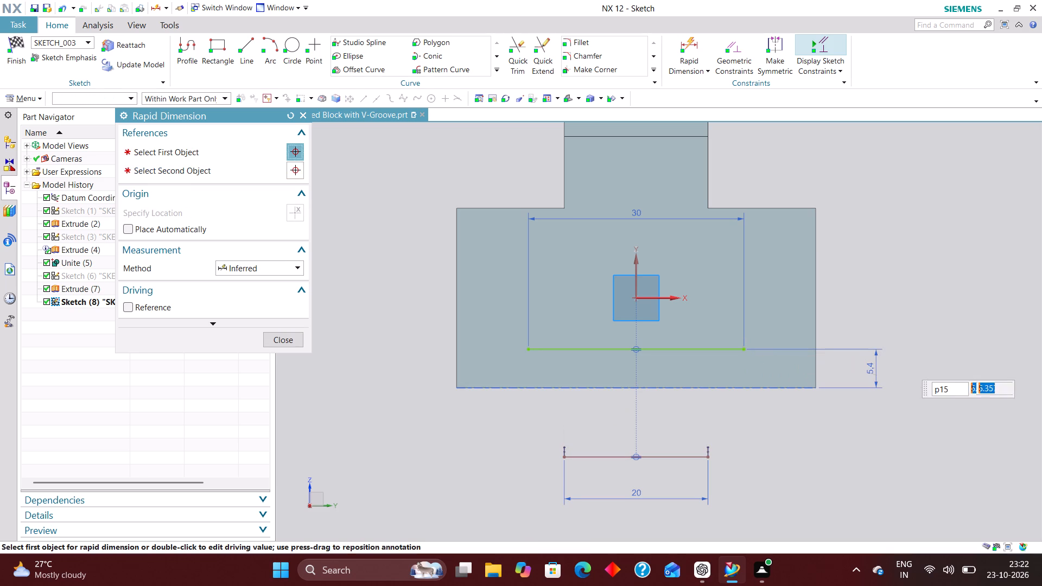
{"action": "type", "text": "10"}
{"action": "key", "text": "Return"}
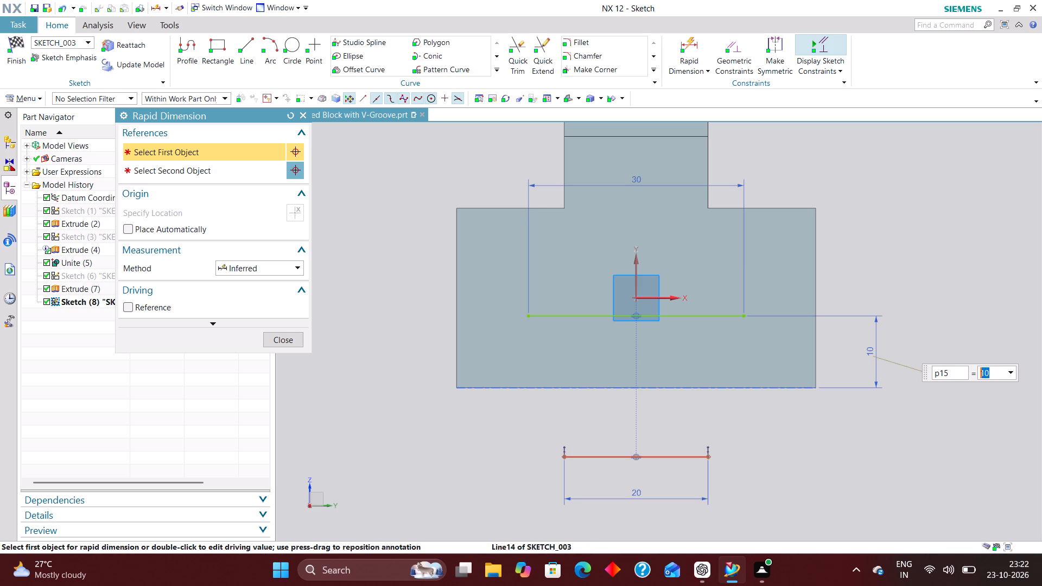
{"action": "left_click", "coordinate": [674, 314]}
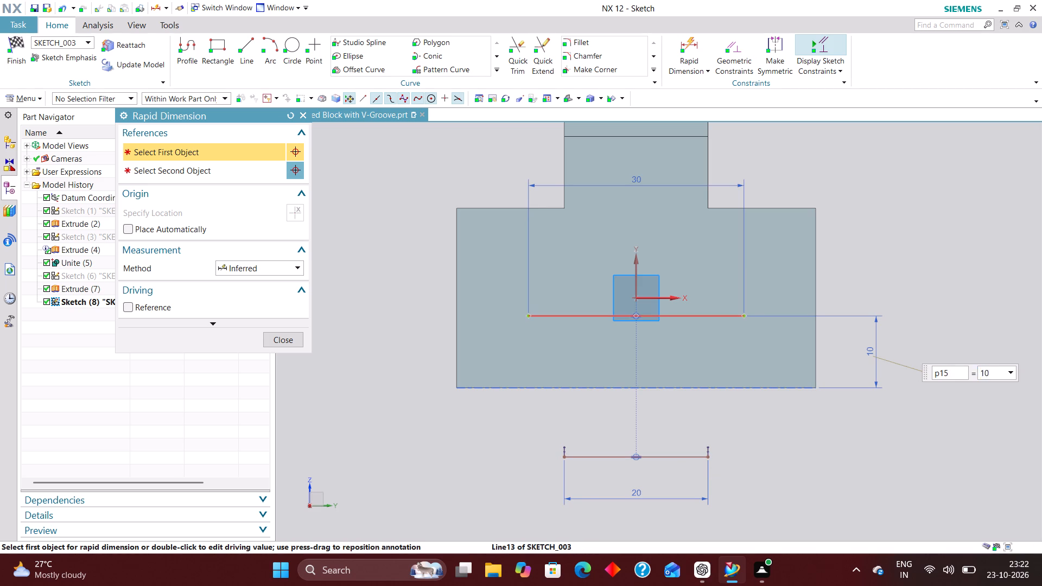
{"action": "left_click", "coordinate": [665, 458]}
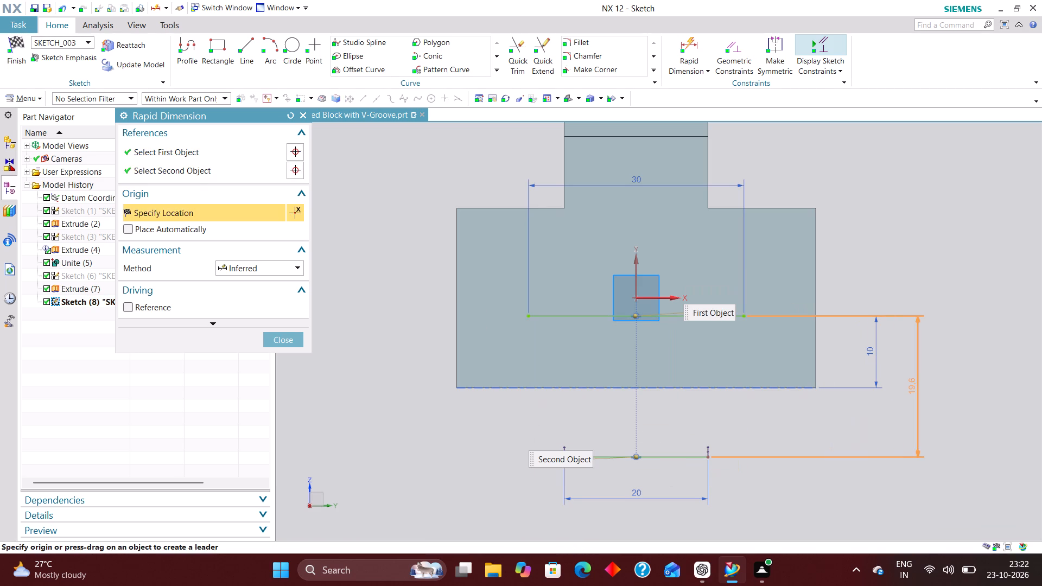
{"action": "left_click", "coordinate": [912, 383]}
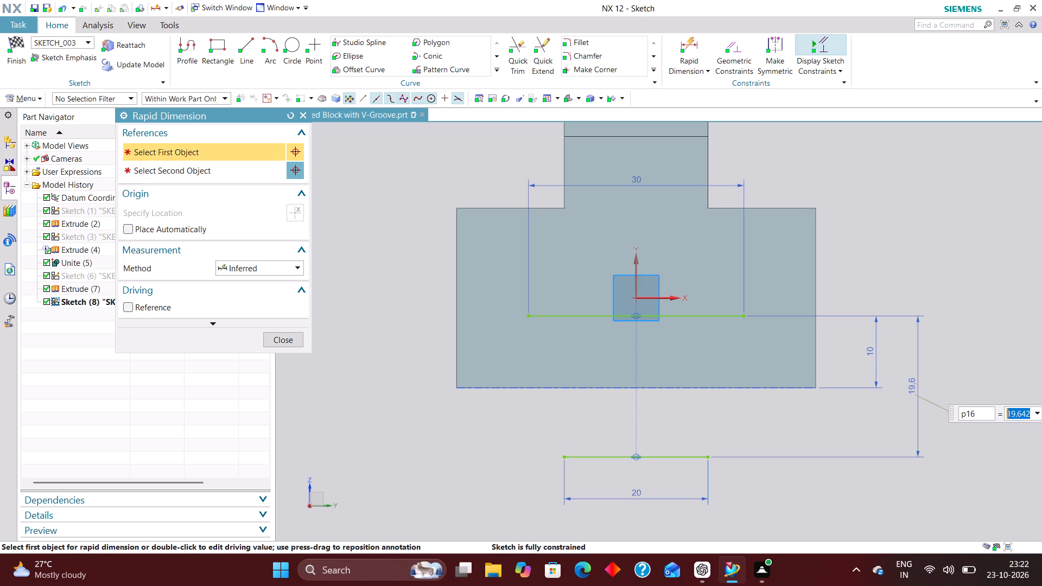
{"action": "type", "text": "10"}
{"action": "key", "text": "Return"}
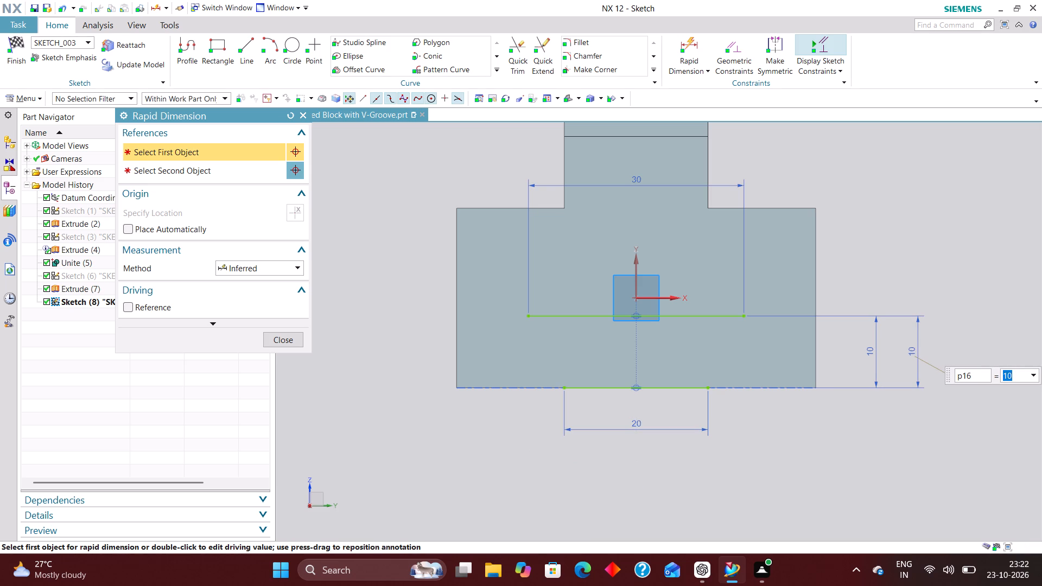
{"action": "left_click", "coordinate": [292, 342]}
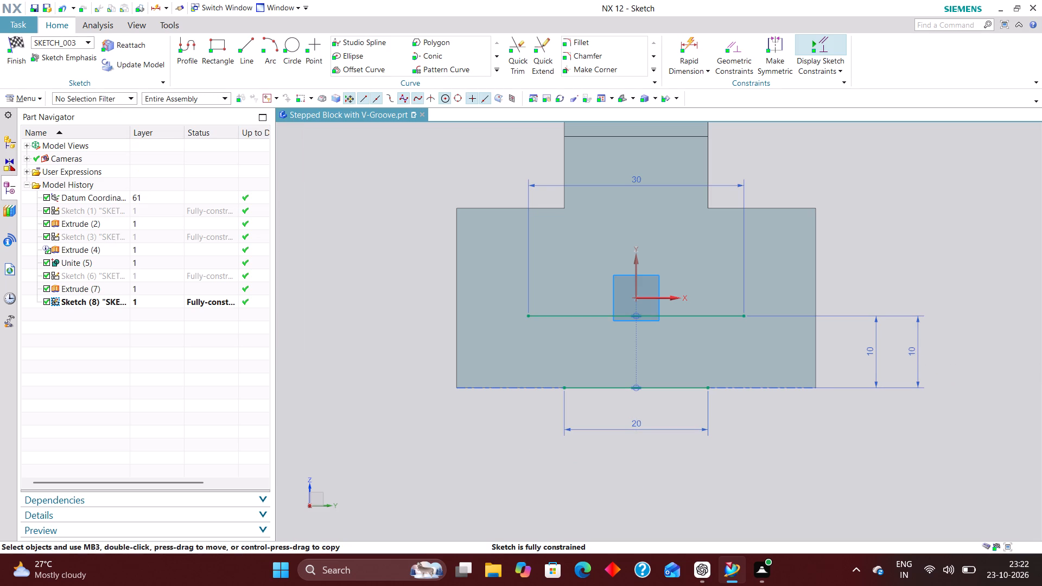
Join the matching ends of the two horizontal lines with slanted lines to close the trapezoid, and finish the sketch.
{"action": "left_click", "coordinate": [246, 40]}
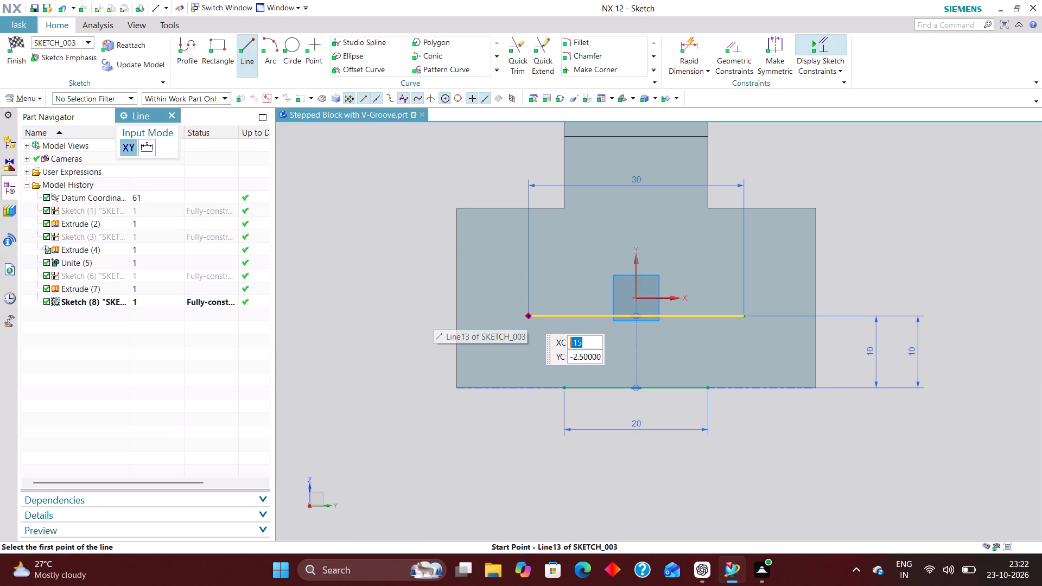
{"action": "left_click", "coordinate": [528, 315]}
{"action": "left_click", "coordinate": [564, 387]}
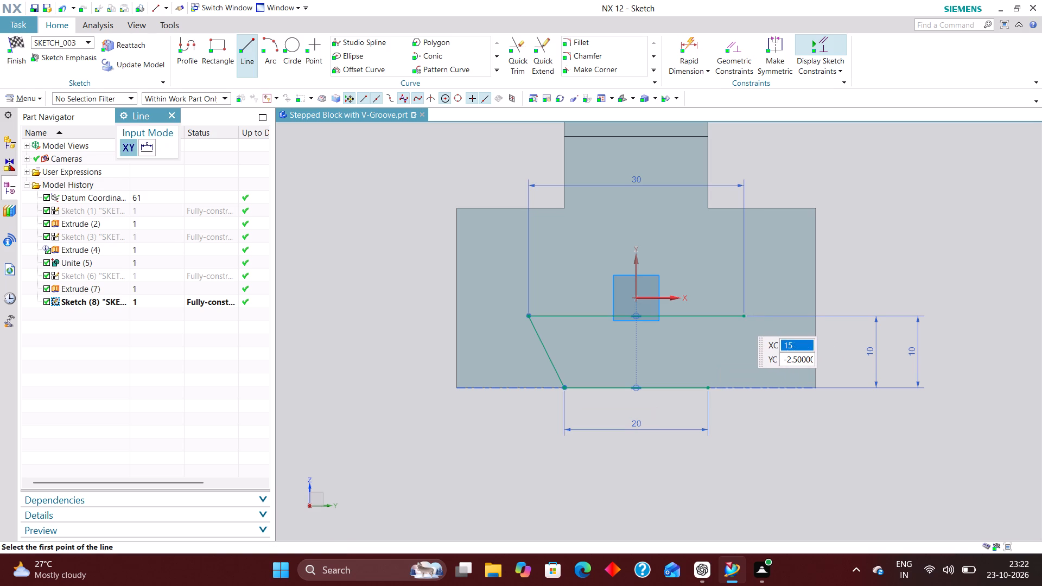
{"action": "left_click", "coordinate": [743, 318]}
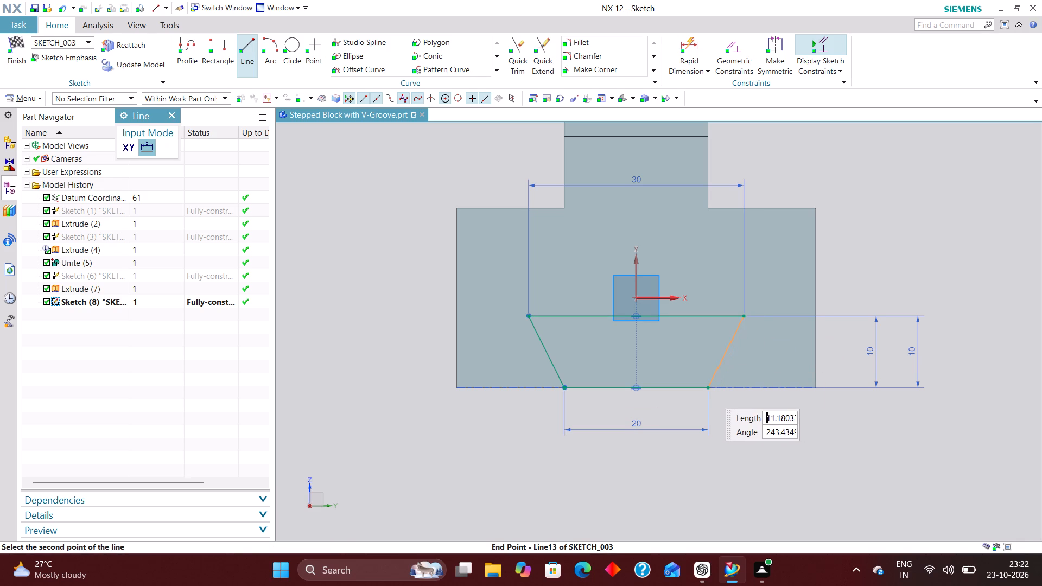
{"action": "left_click", "coordinate": [708, 391]}
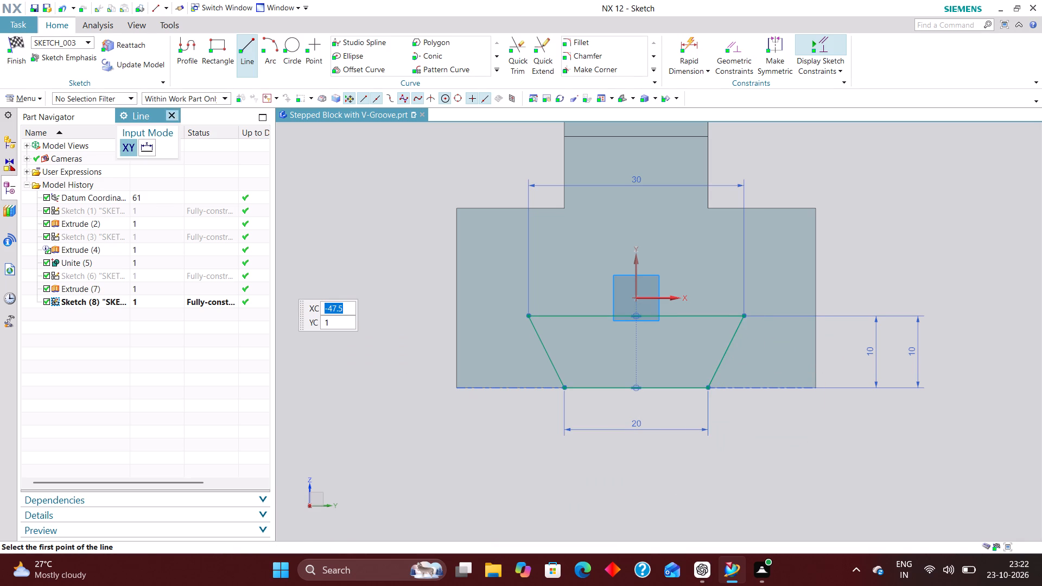
{"action": "left_click", "coordinate": [173, 116]}
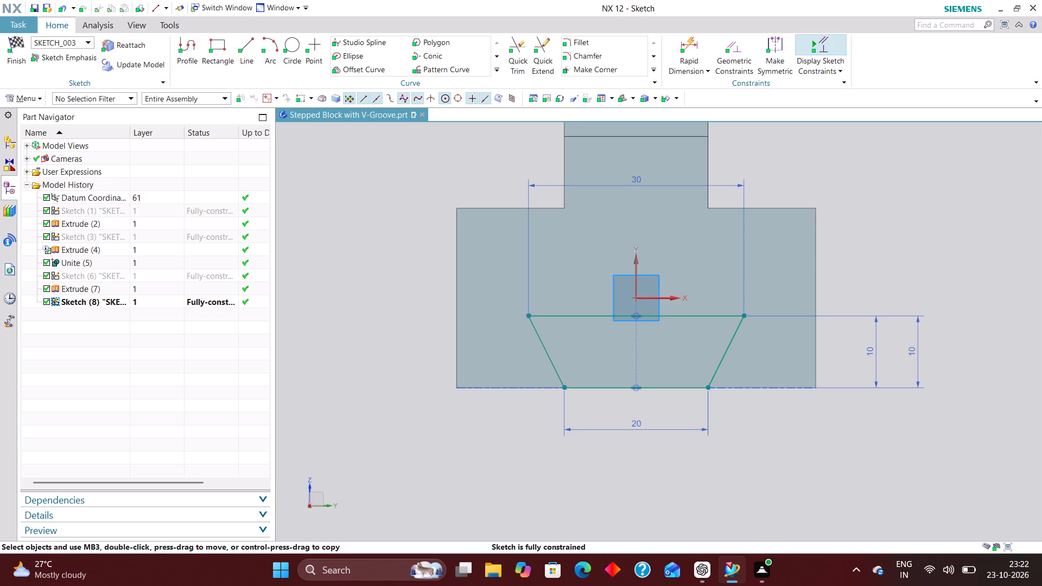
{"action": "left_click", "coordinate": [17, 37]}
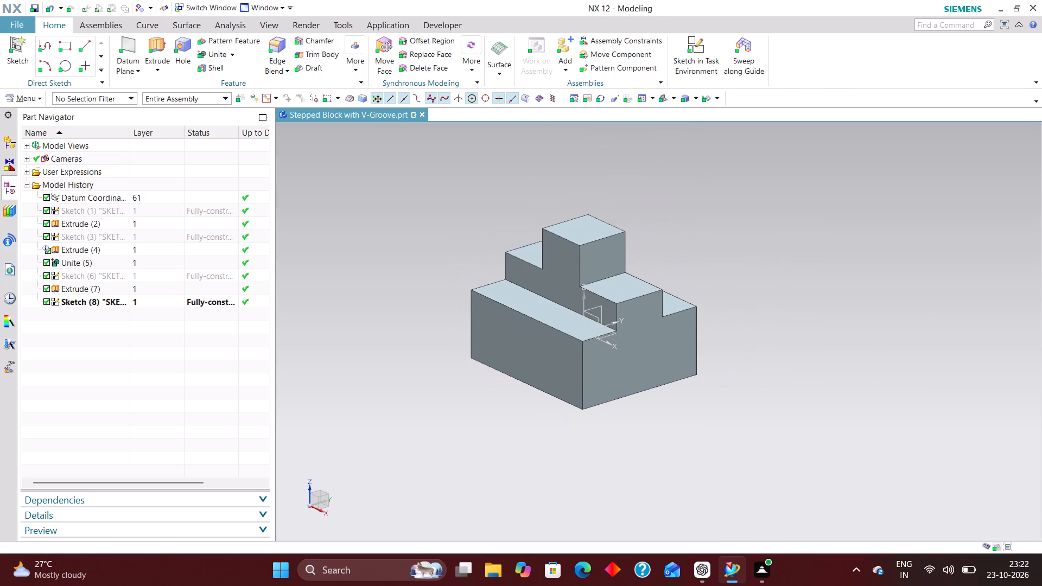
Extrude the trapezoid sketch with a symmetric value of 60 mm and Boolean set to None.
{"action": "left_click", "coordinate": [163, 47]}
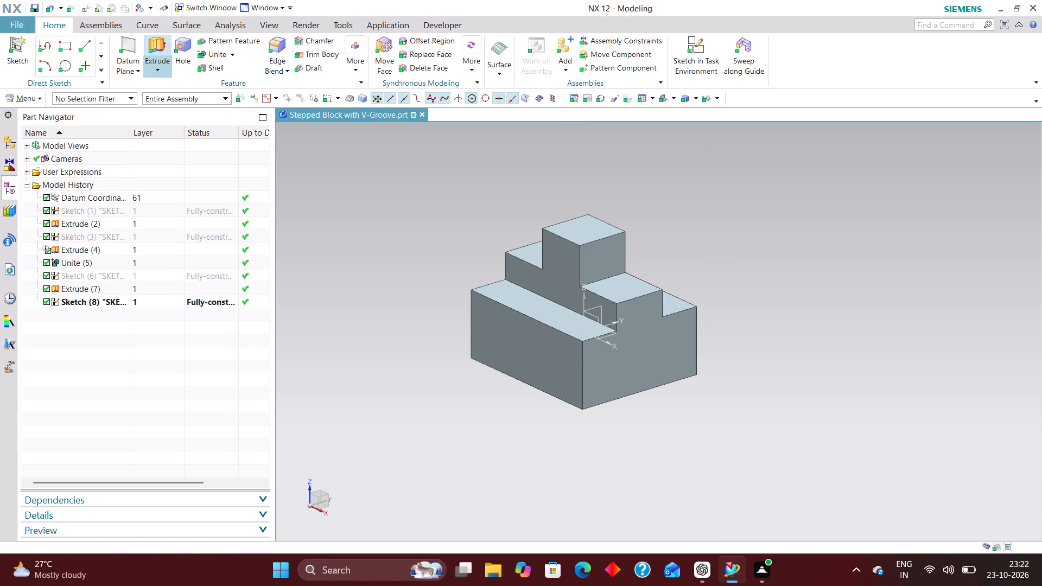
{"action": "left_click", "coordinate": [84, 301]}
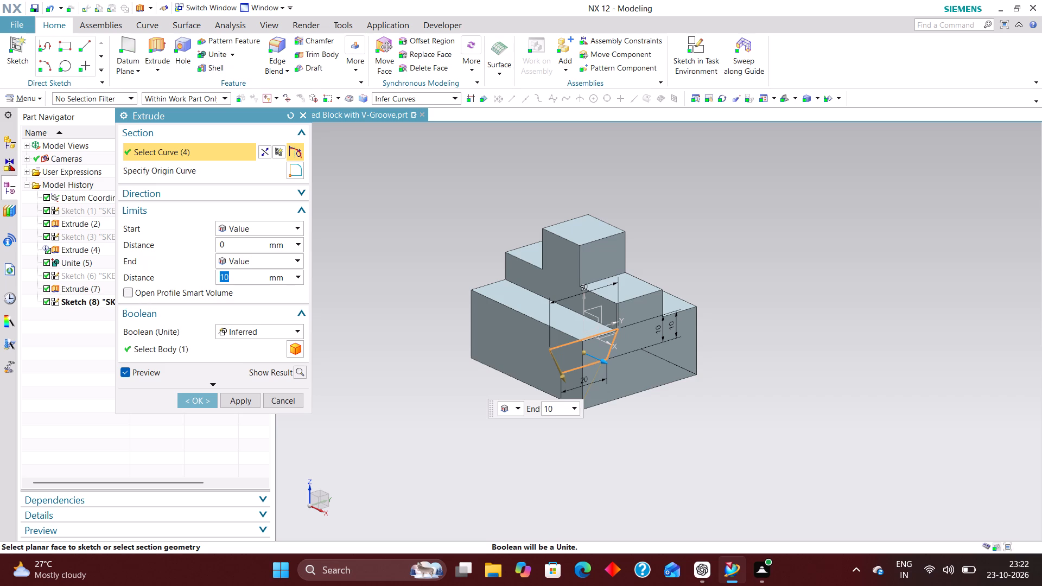
{"action": "left_click", "coordinate": [253, 225]}
{"action": "left_click", "coordinate": [252, 254]}
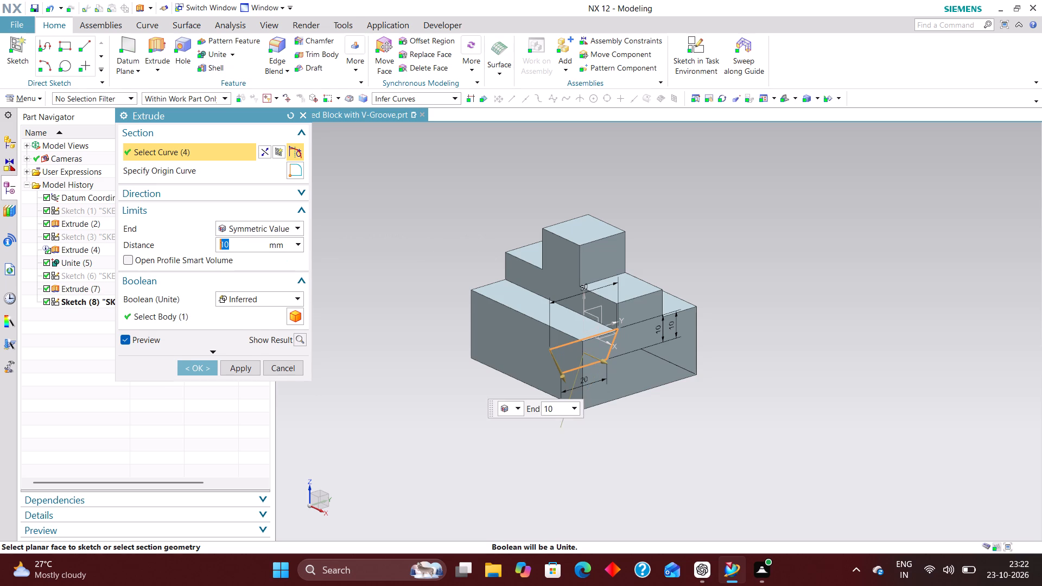
{"action": "type", "text": "60"}
{"action": "key", "text": "Return"}
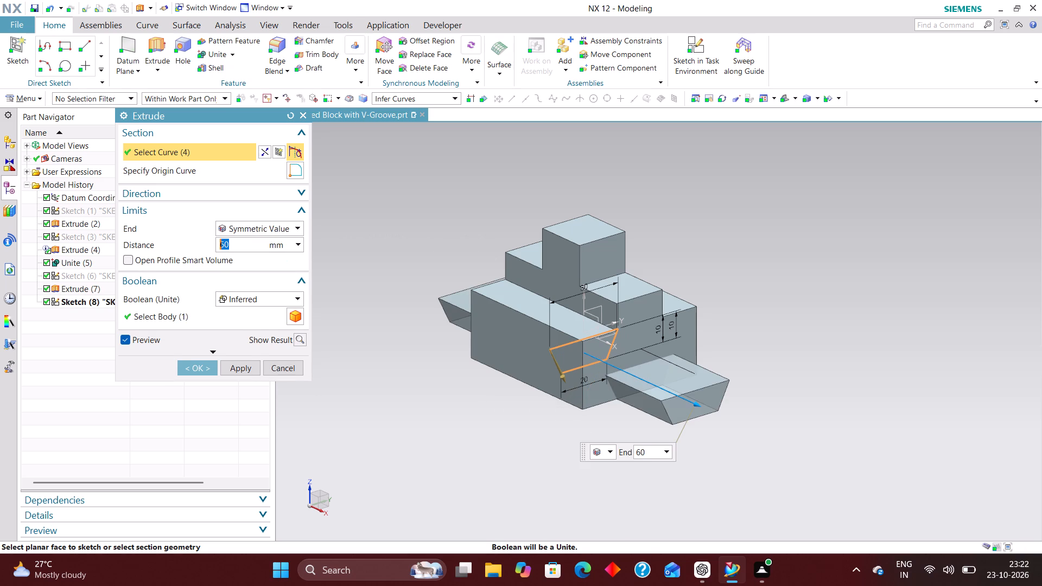
{"action": "left_click", "coordinate": [268, 293]}
{"action": "left_click", "coordinate": [257, 307]}
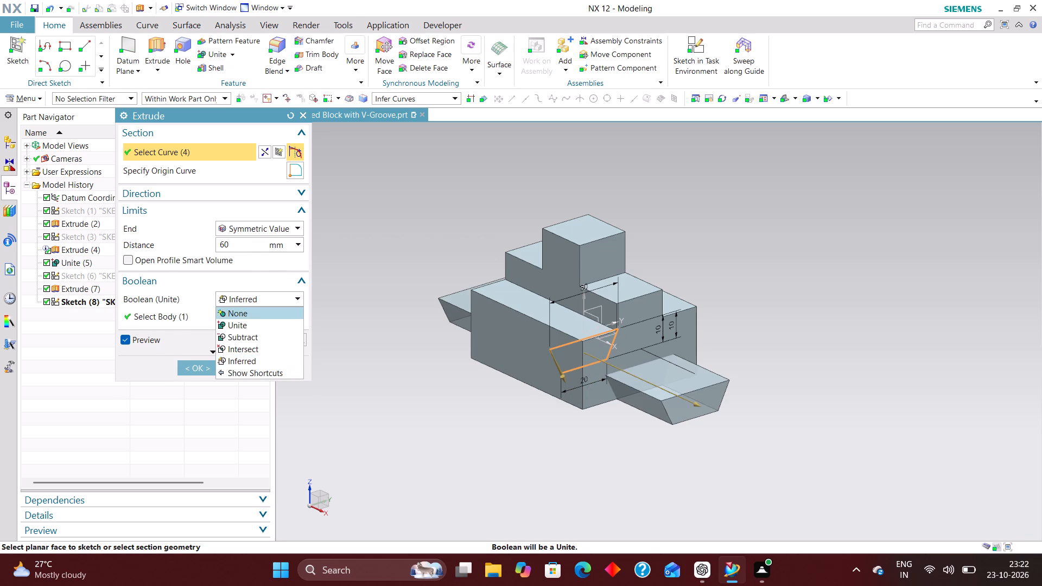
{"action": "left_click", "coordinate": [253, 310]}
{"action": "left_click", "coordinate": [189, 348]}
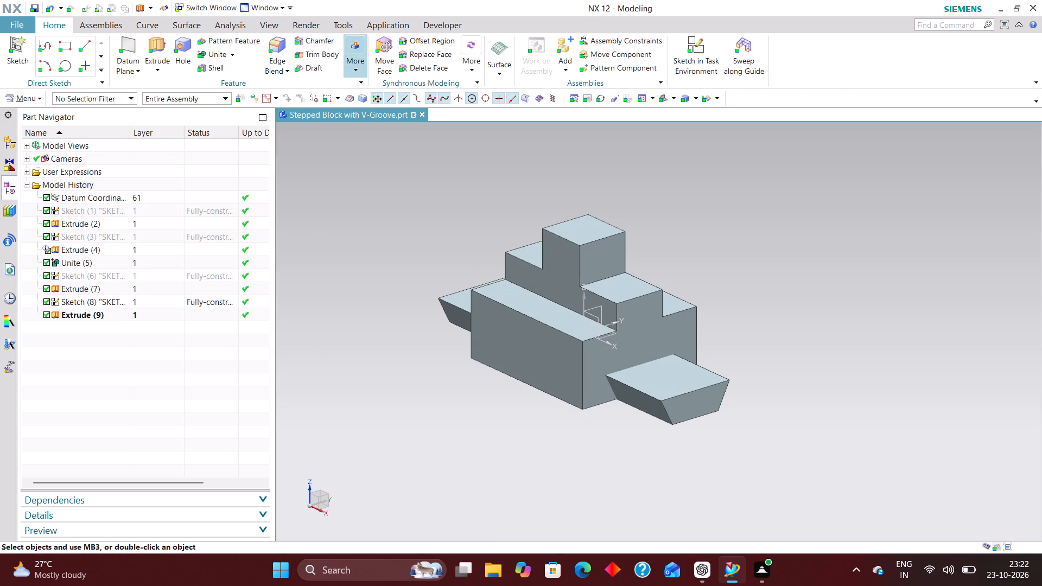
Subtract the extruded trapezoid body from the stepped block to cut the groove through its bottom.
{"action": "left_click", "coordinate": [235, 54]}
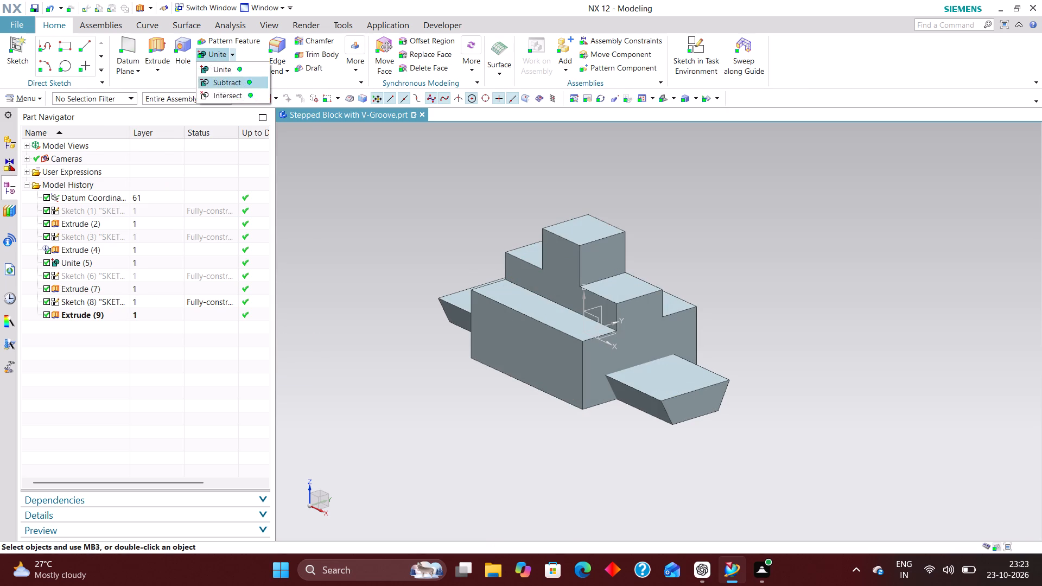
{"action": "left_click", "coordinate": [234, 81]}
{"action": "left_click", "coordinate": [530, 350]}
{"action": "left_click", "coordinate": [655, 392]}
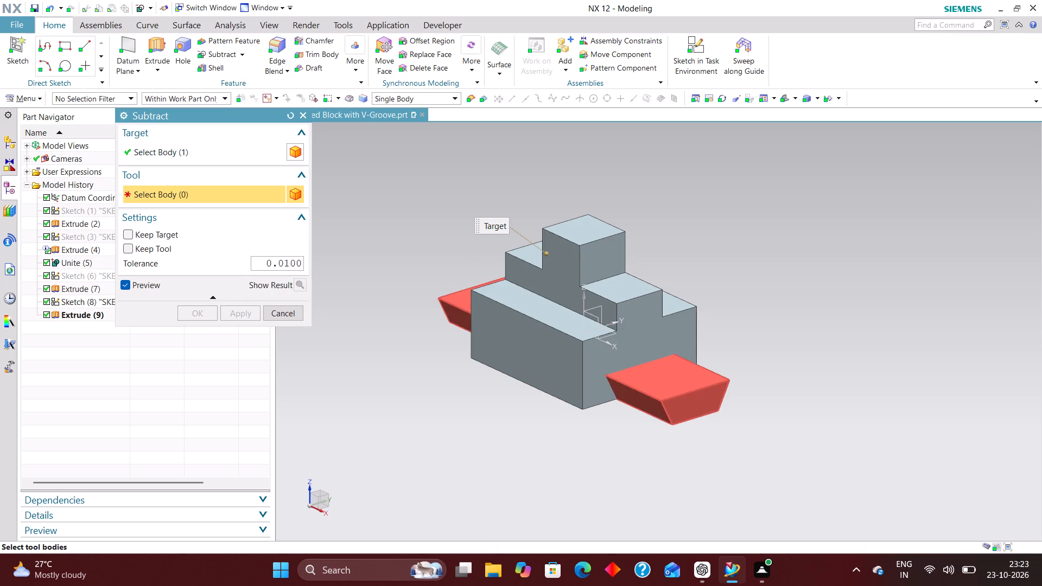
{"action": "scroll", "coordinate": [544, 381], "scroll_direction": "up", "scroll_amount": 2}
{"action": "scroll", "coordinate": [544, 381], "scroll_direction": "down", "scroll_amount": 2}
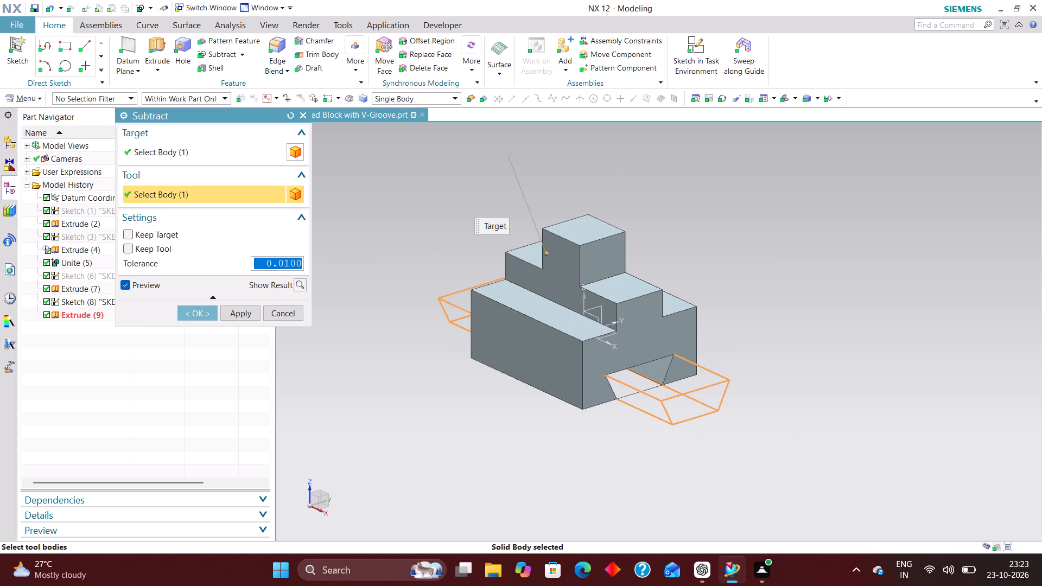
{"action": "left_click", "coordinate": [194, 313]}
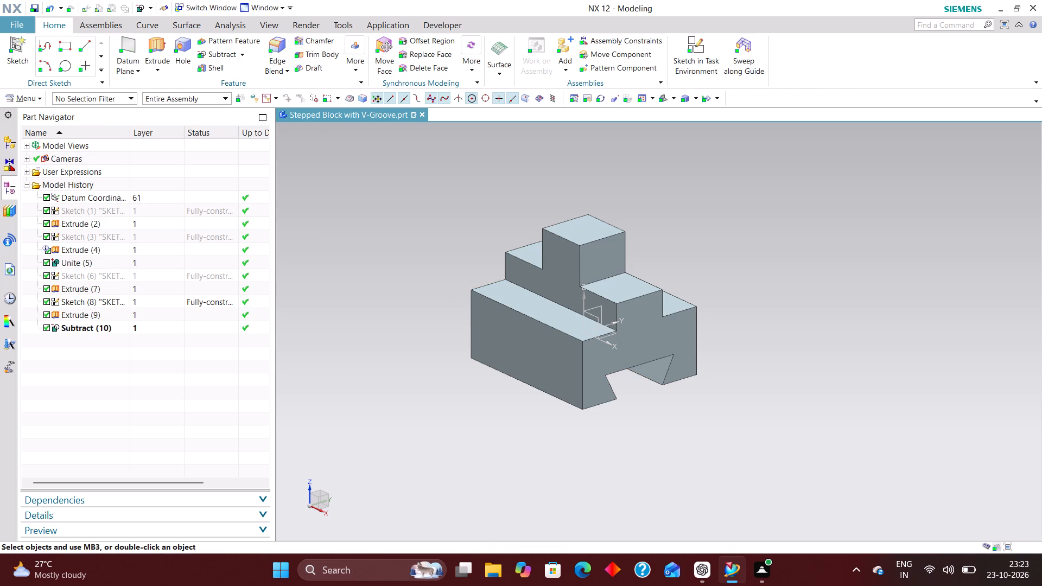
Show the part in isometric view and move the datum coordinate system to layer 220.
{"action": "key", "text": "End"}
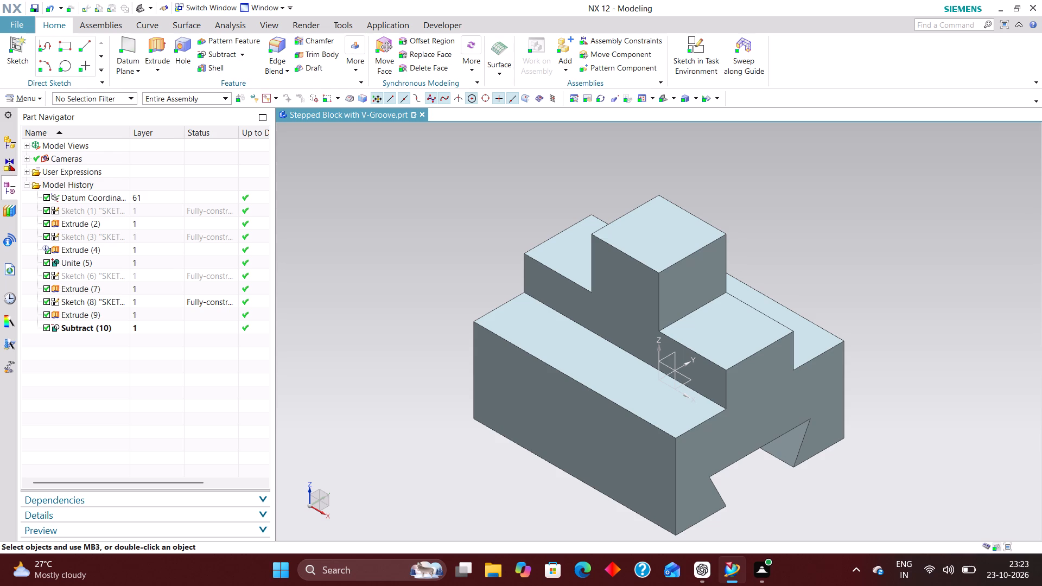
{"action": "left_click", "coordinate": [153, 200]}
{"action": "key", "text": "ctrl+j"}
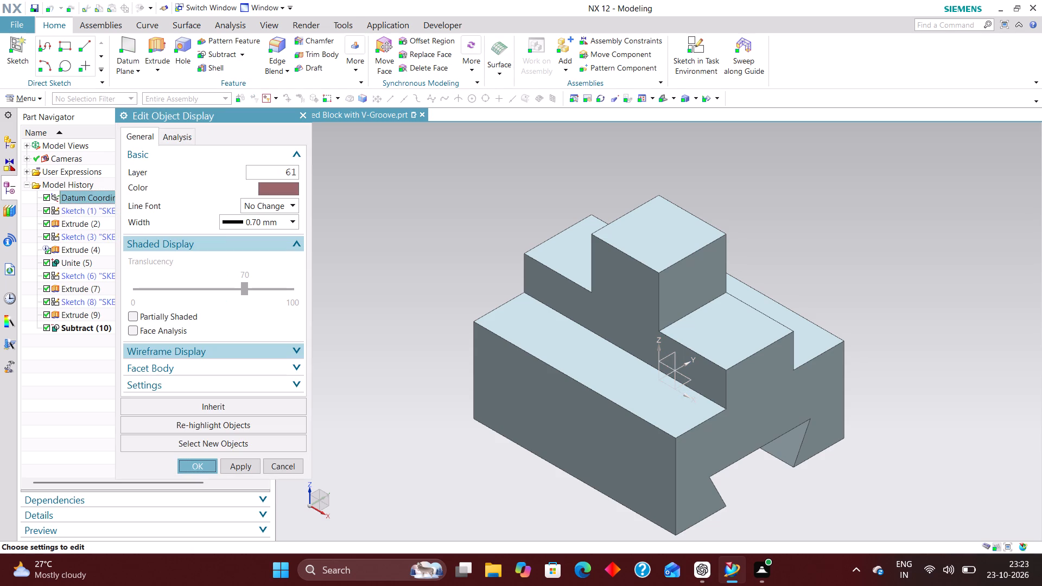
{"action": "left_click_drag", "start_coordinate": [281, 174], "coordinate": [389, 176]}
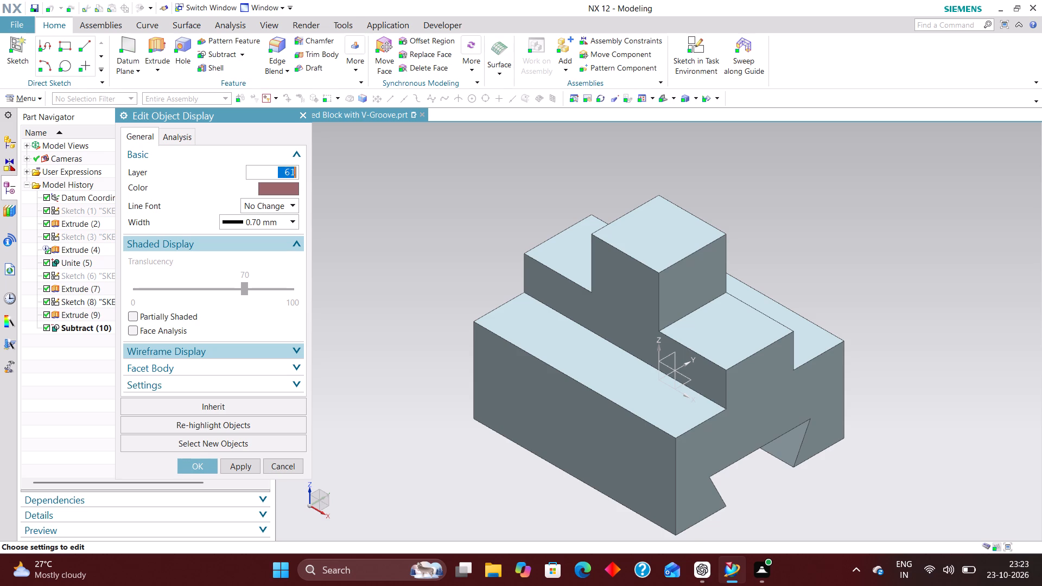
{"action": "left_click_drag", "start_coordinate": [389, 176], "coordinate": [390, 176]}
{"action": "type", "text": "220"}
{"action": "key", "text": "Return"}
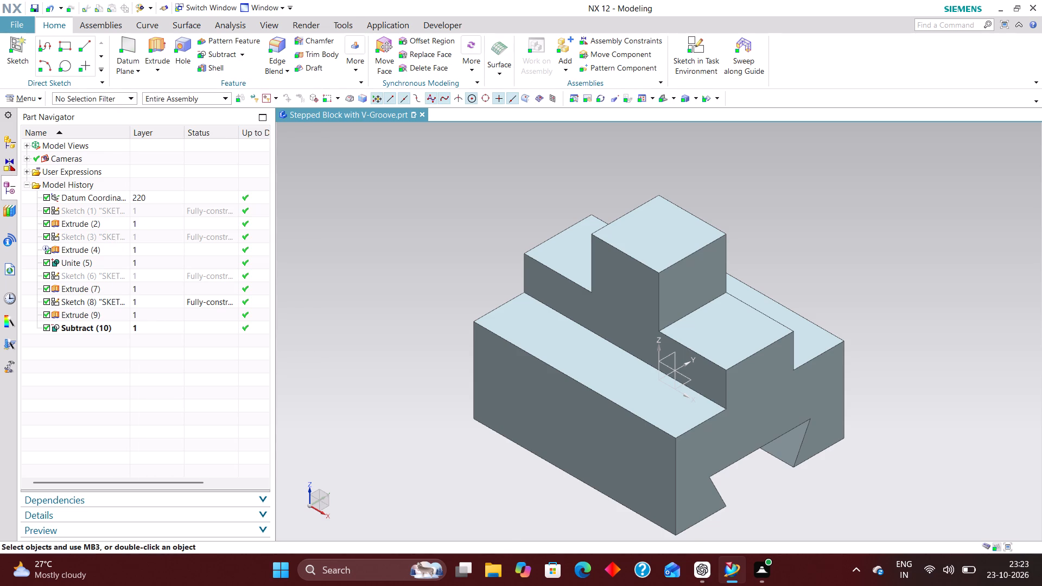
Move the base block's sketch, Sketch (1), to layer 11.
{"action": "left_click", "coordinate": [145, 212]}
{"action": "key", "text": "ctrl+j"}
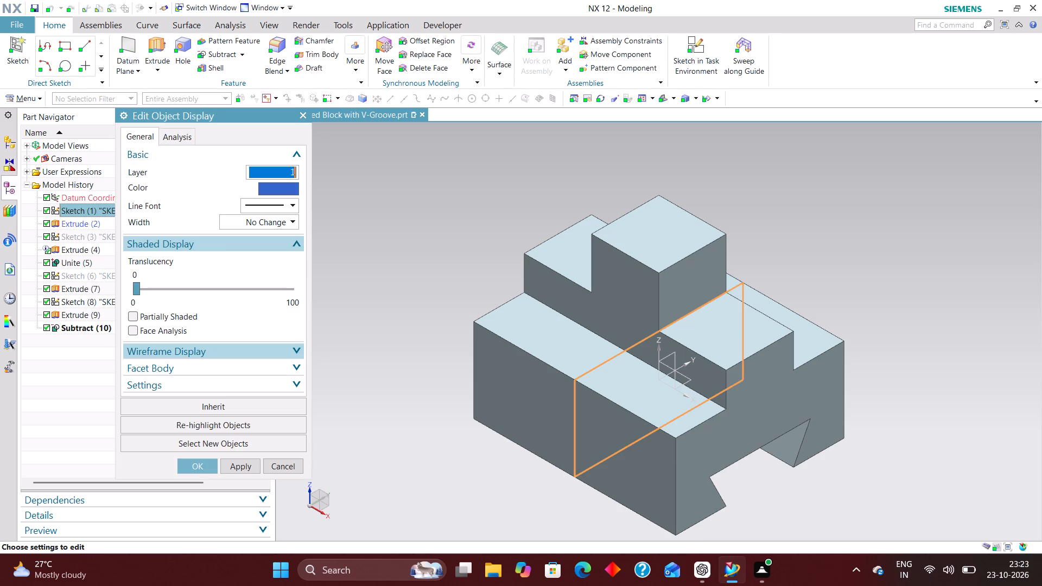
{"action": "type", "text": "11"}
{"action": "key", "text": "Return"}
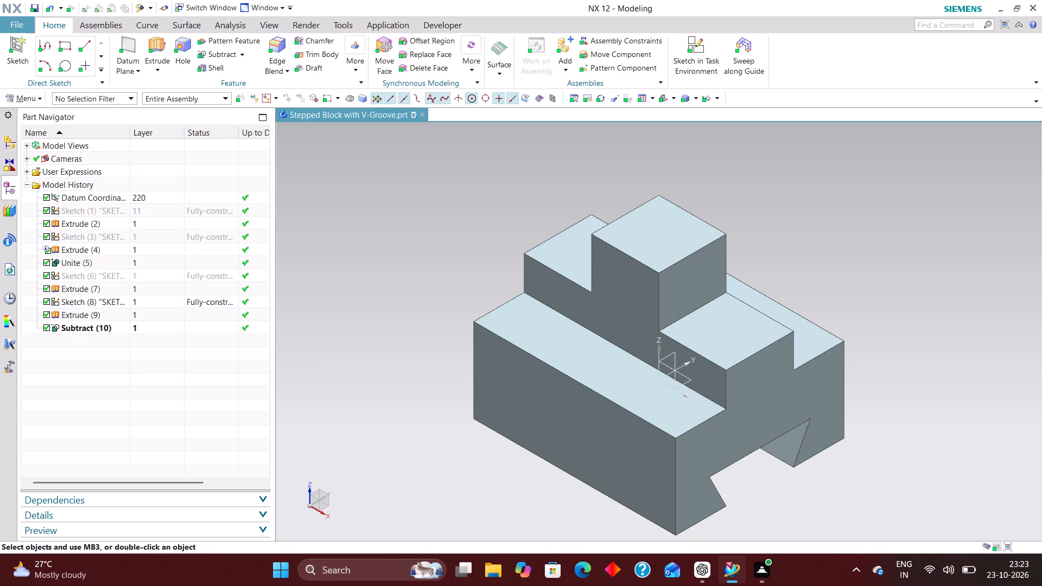
Move the solid body to layer 2 by way of the base feature, Extrude (2).
{"action": "left_click", "coordinate": [148, 226]}
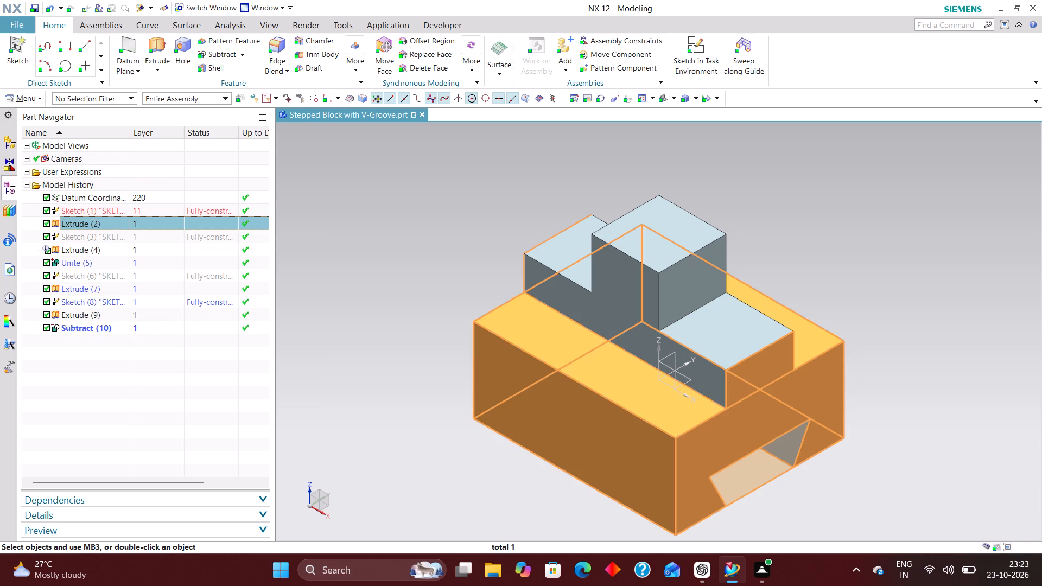
{"action": "key", "text": "ctrl+j"}
{"action": "key", "text": "2"}
{"action": "key", "text": "Return"}
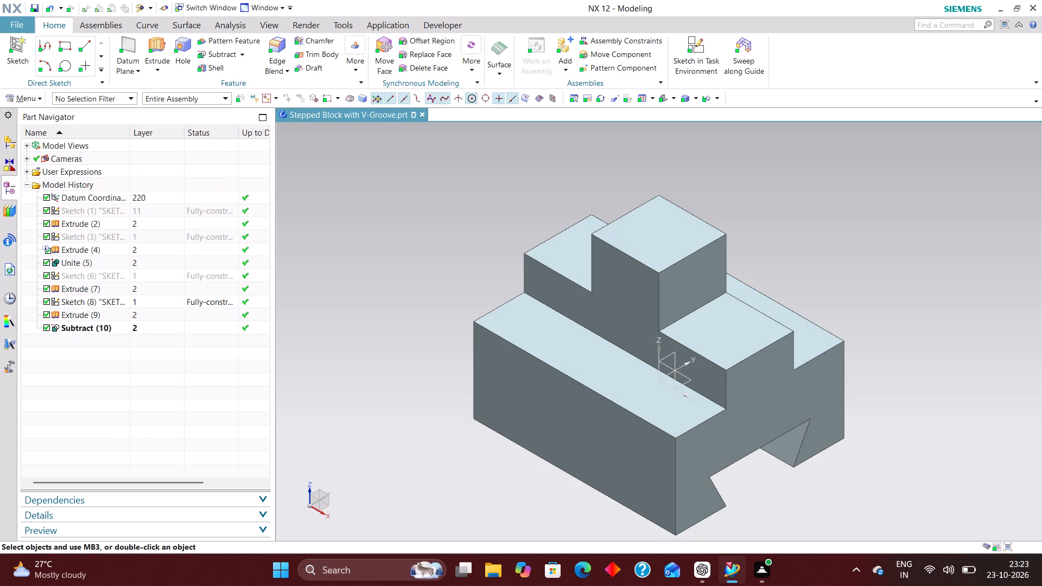
Move Sketch (3), the profile of the block's middle step, to layer 12.
{"action": "left_click", "coordinate": [139, 240]}
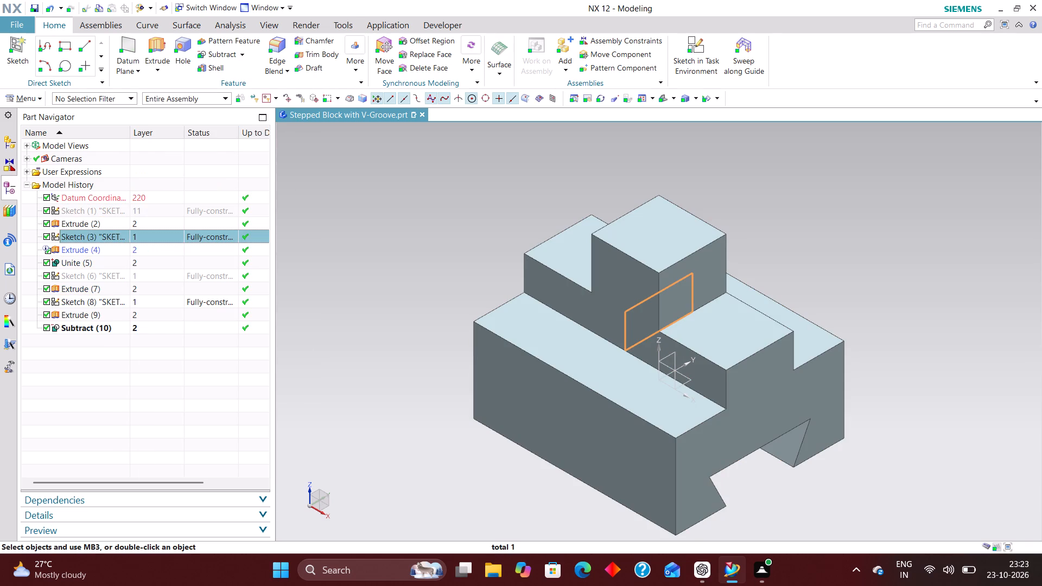
{"action": "key", "text": "ctrl+j"}
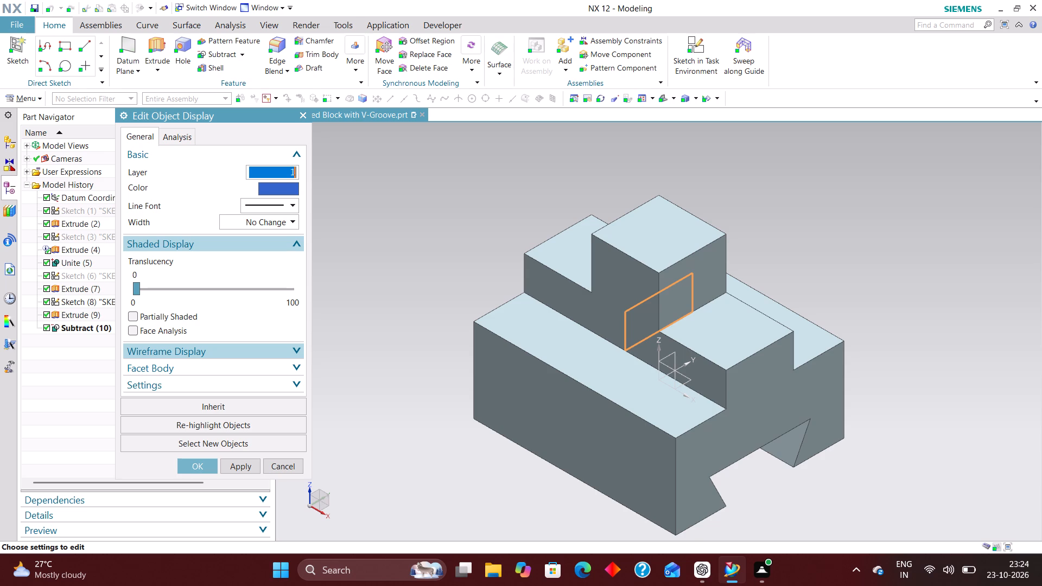
{"action": "type", "text": "12"}
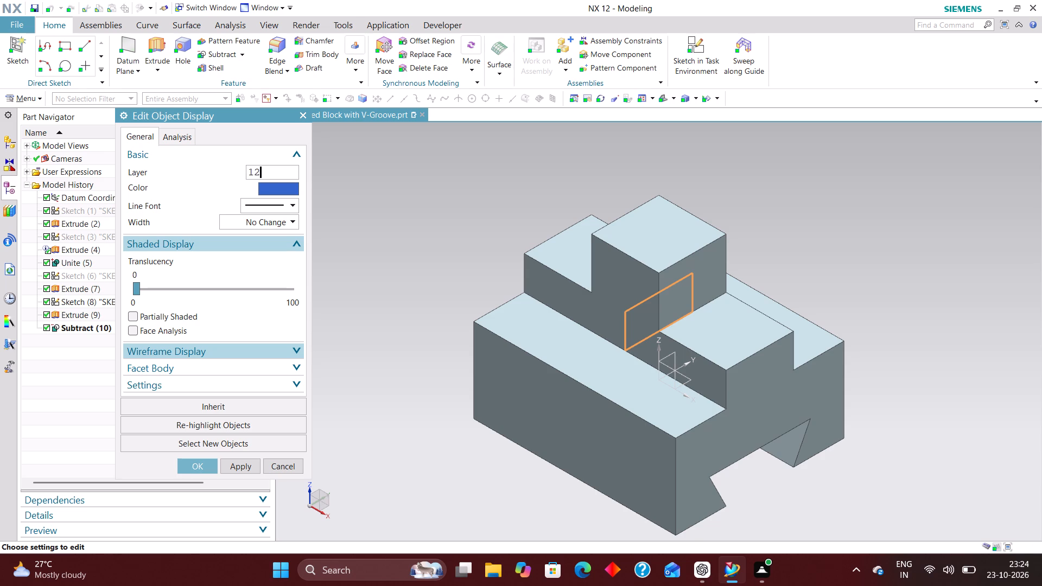
{"action": "key", "text": "Return"}
{"action": "key", "text": "Return"}
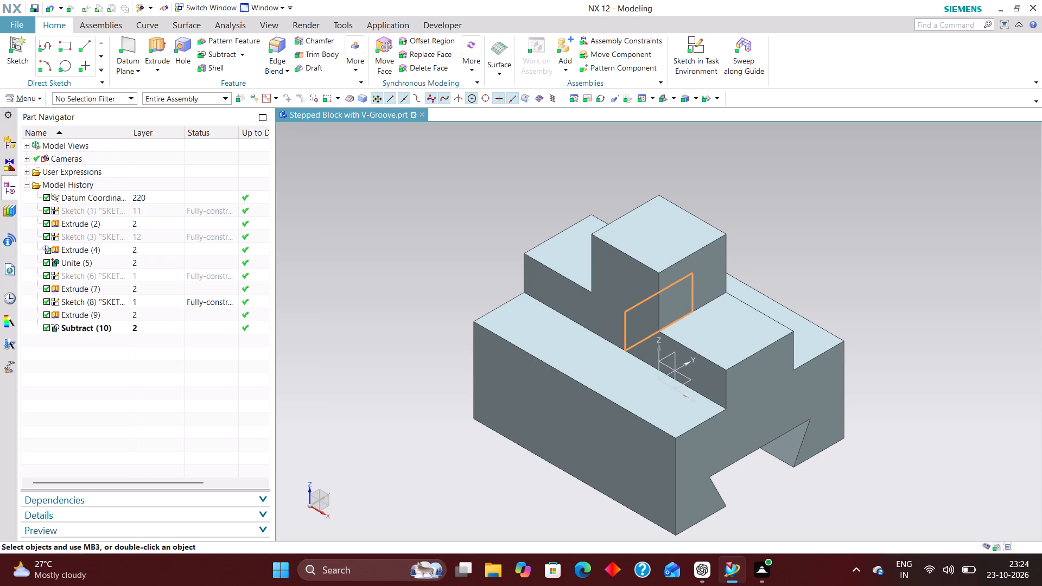
Move Sketch (6), the profile of the block's upper step, to layer 13.
{"action": "left_click", "coordinate": [141, 272]}
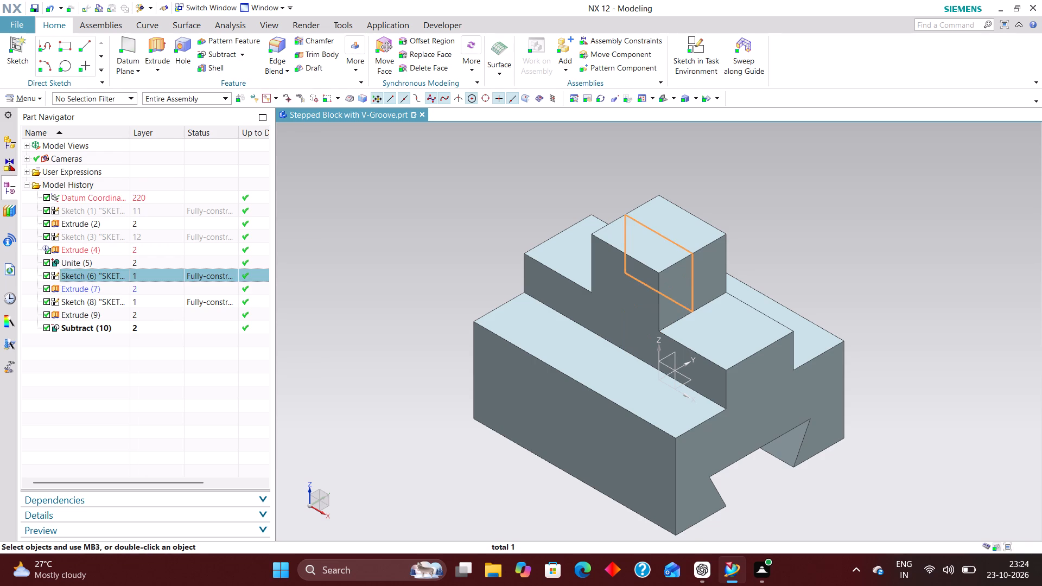
{"action": "key", "text": "ctrl+j"}
{"action": "type", "text": "13"}
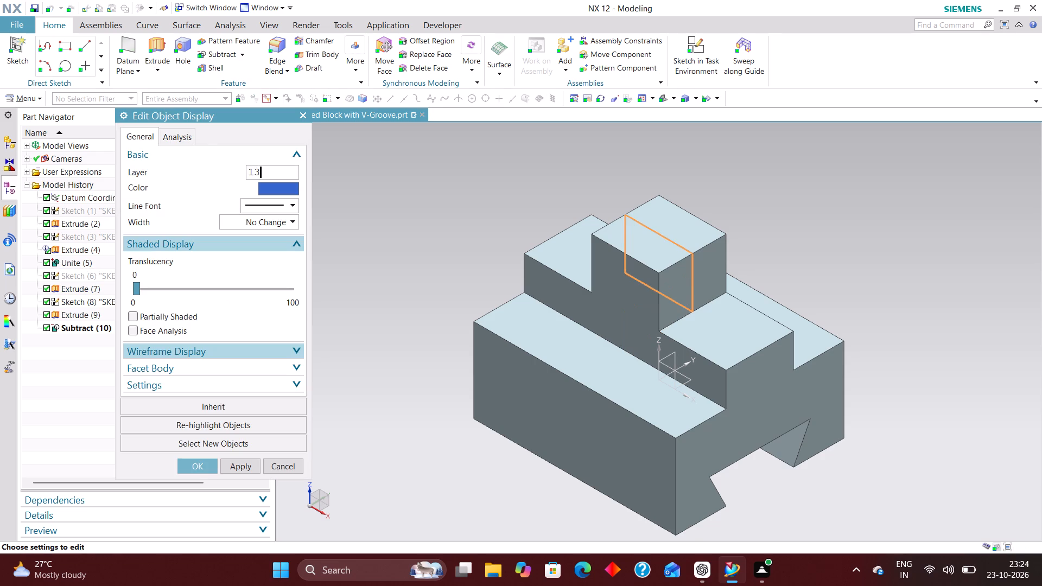
{"action": "key", "text": "Return"}
Move the groove's trapezoid sketch, Sketch (8), to layer 14.
{"action": "left_click", "coordinate": [139, 299]}
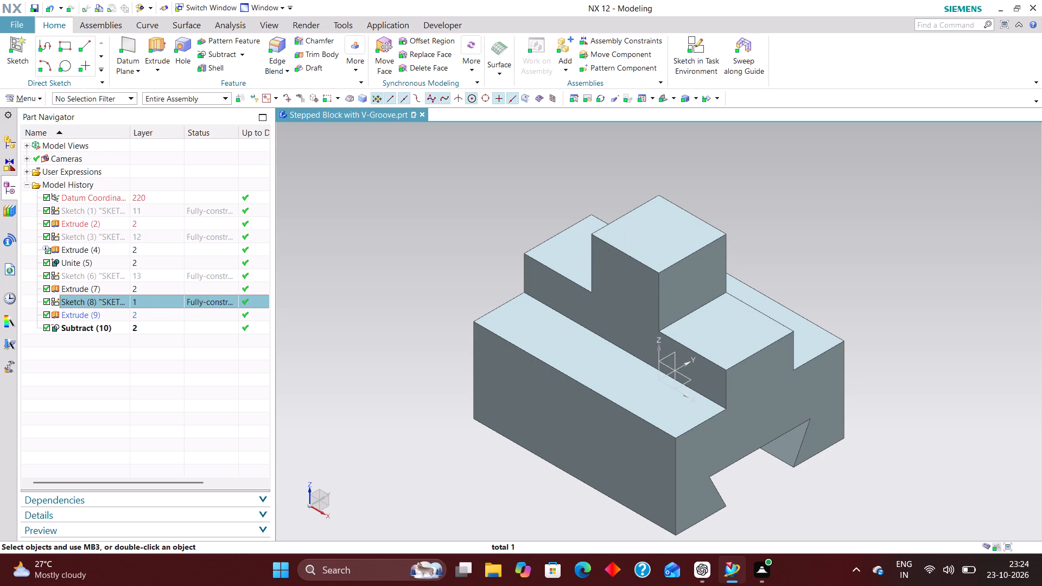
{"action": "key", "text": "ctrl+j"}
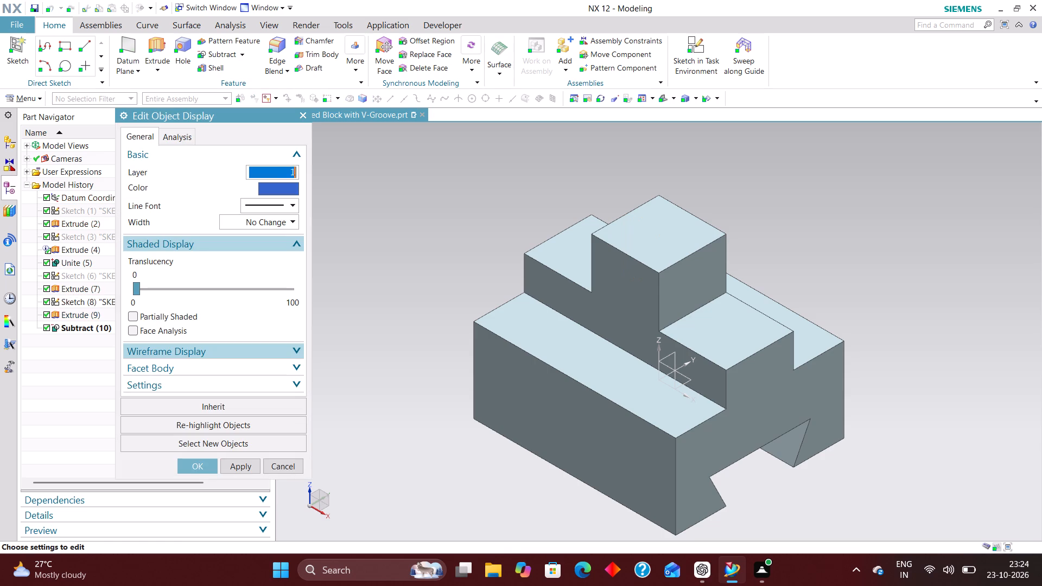
{"action": "type", "text": "14"}
{"action": "key", "text": "Return"}
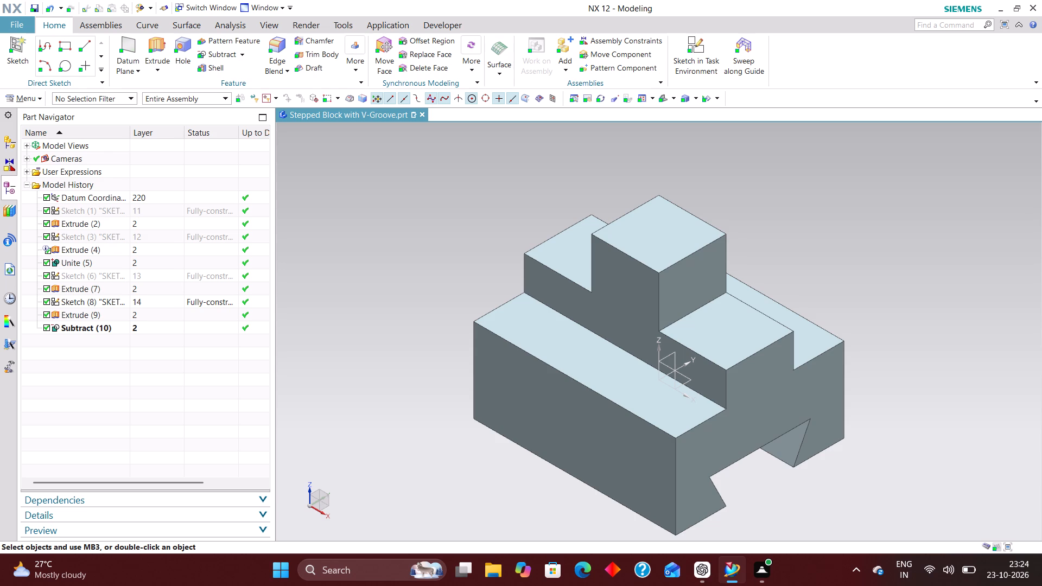
Assign the library material Iron_60 to the stepped block's solid body.
{"action": "left_click", "coordinate": [20, 98]}
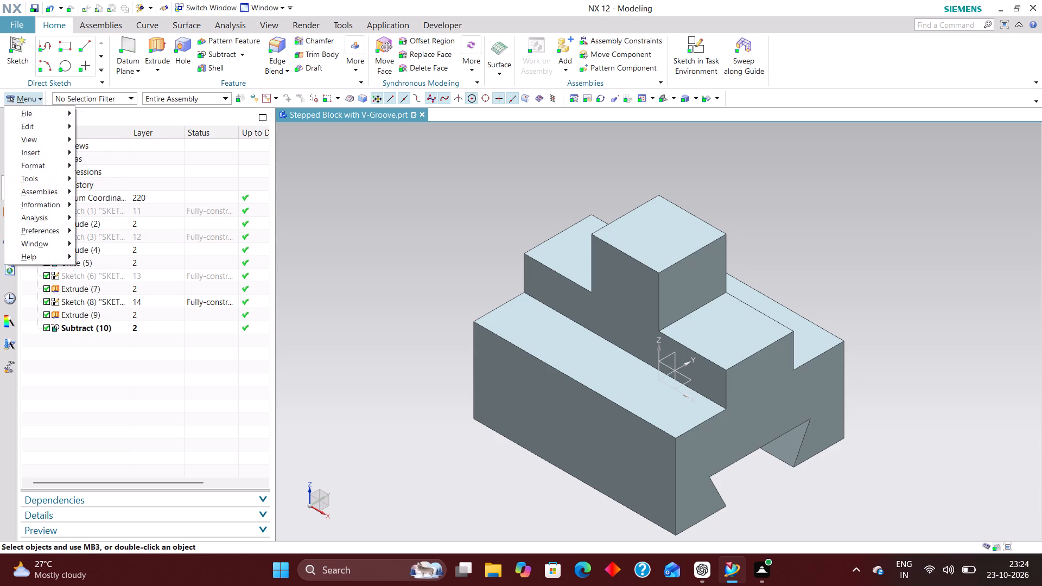
{"action": "left_click", "coordinate": [22, 109]}
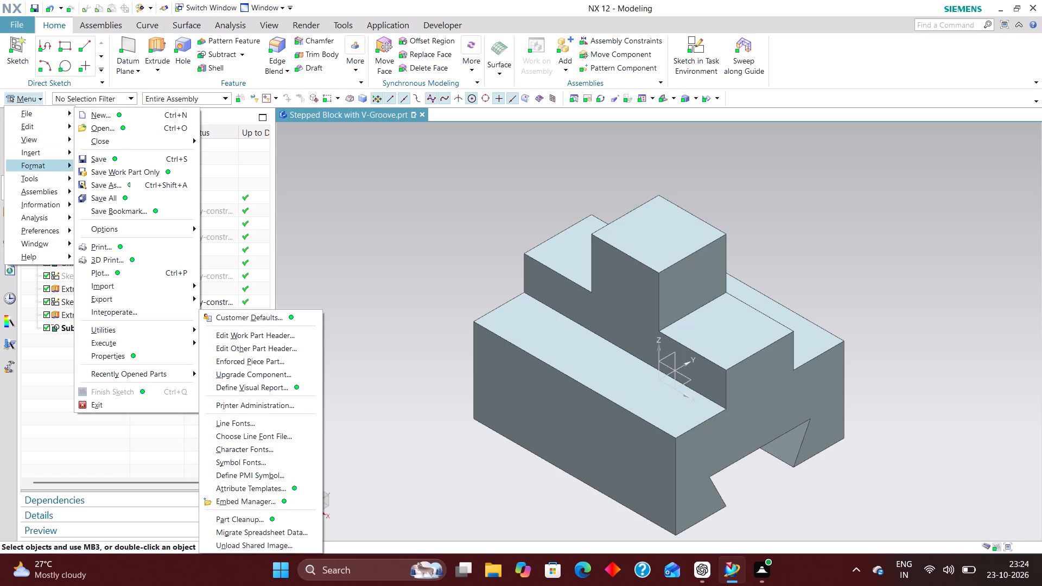
{"action": "left_click", "coordinate": [49, 175]}
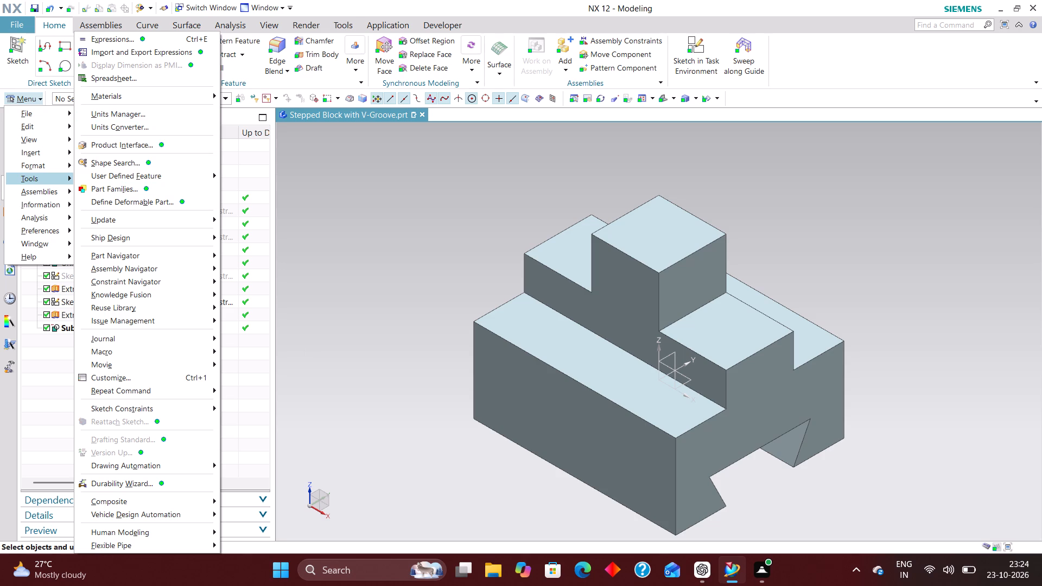
{"action": "left_click", "coordinate": [131, 95]}
{"action": "left_click", "coordinate": [255, 97]}
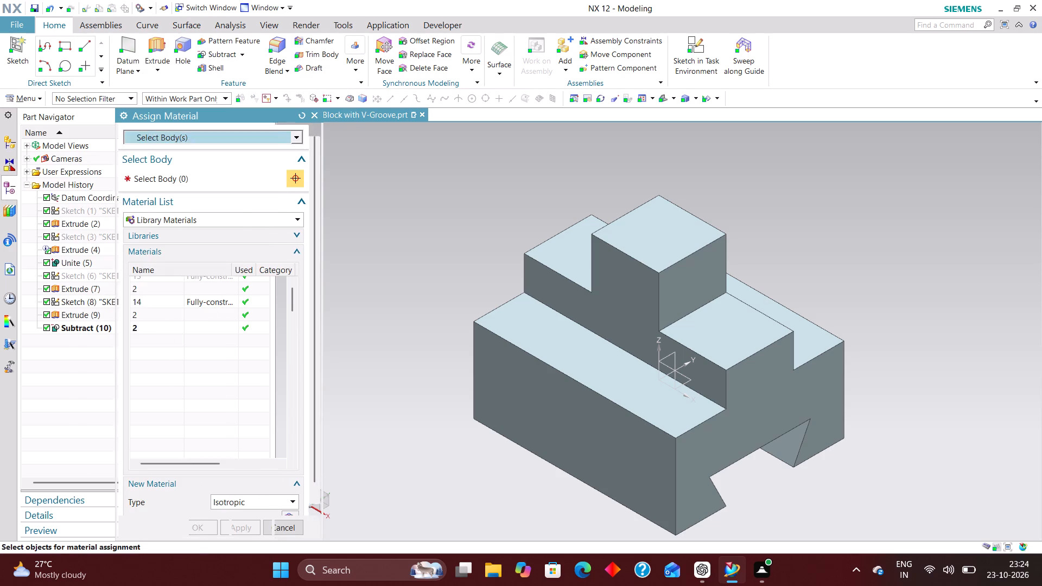
{"action": "scroll", "coordinate": [166, 314], "scroll_direction": "down", "scroll_amount": 10}
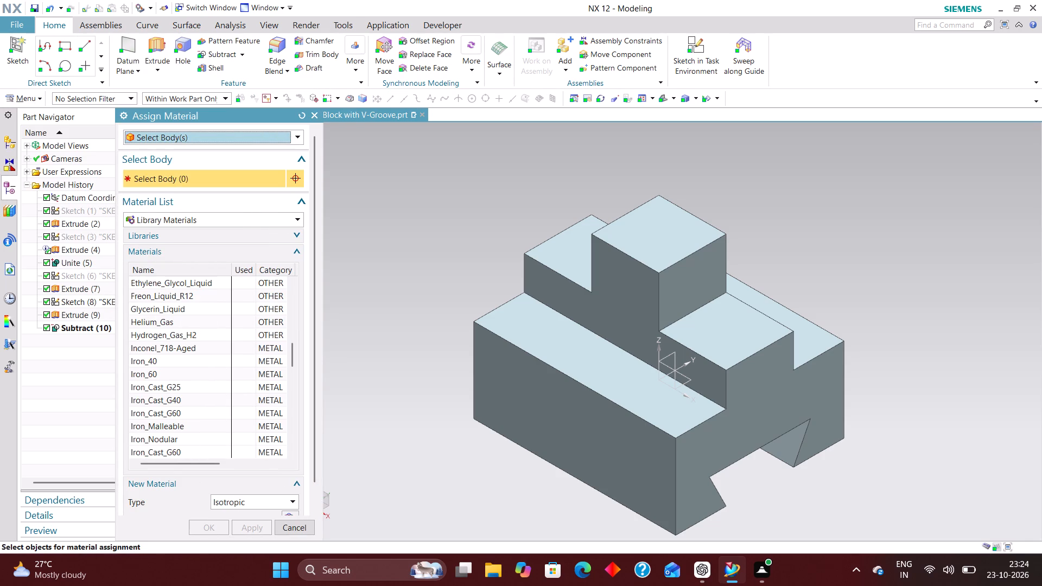
{"action": "left_click", "coordinate": [164, 372]}
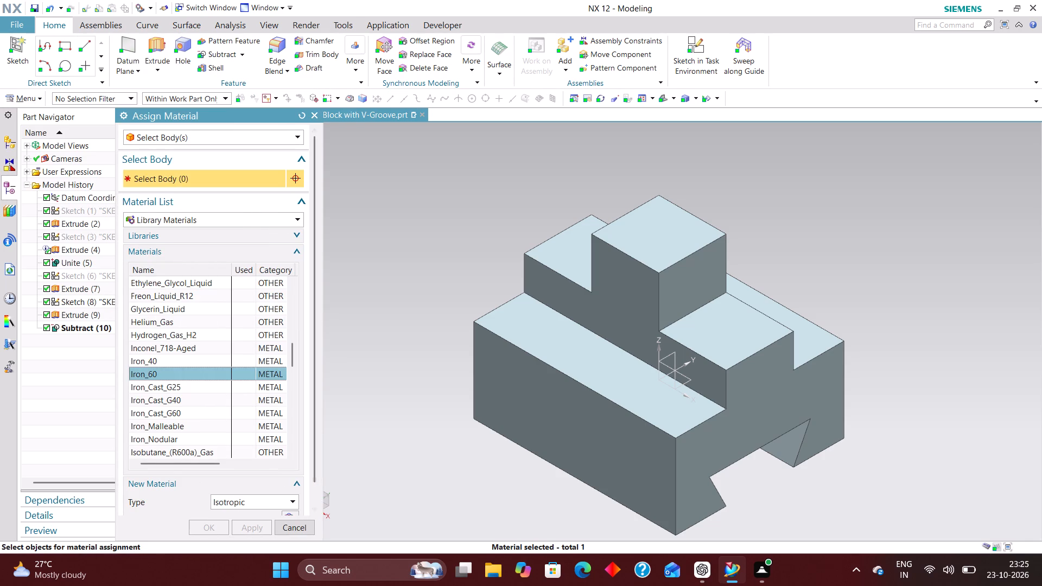
{"action": "left_click", "coordinate": [570, 367]}
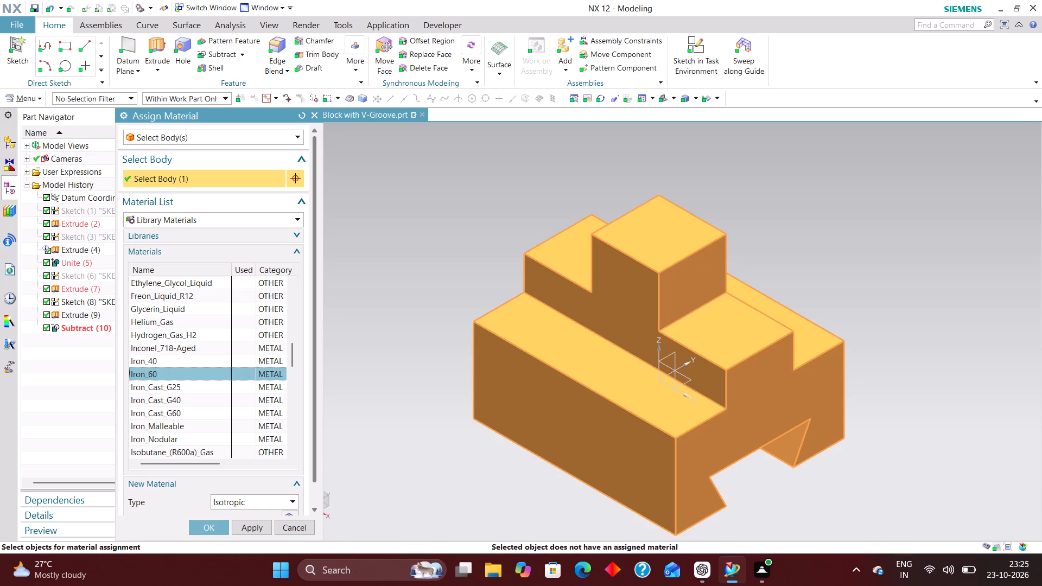
{"action": "left_click", "coordinate": [213, 526]}
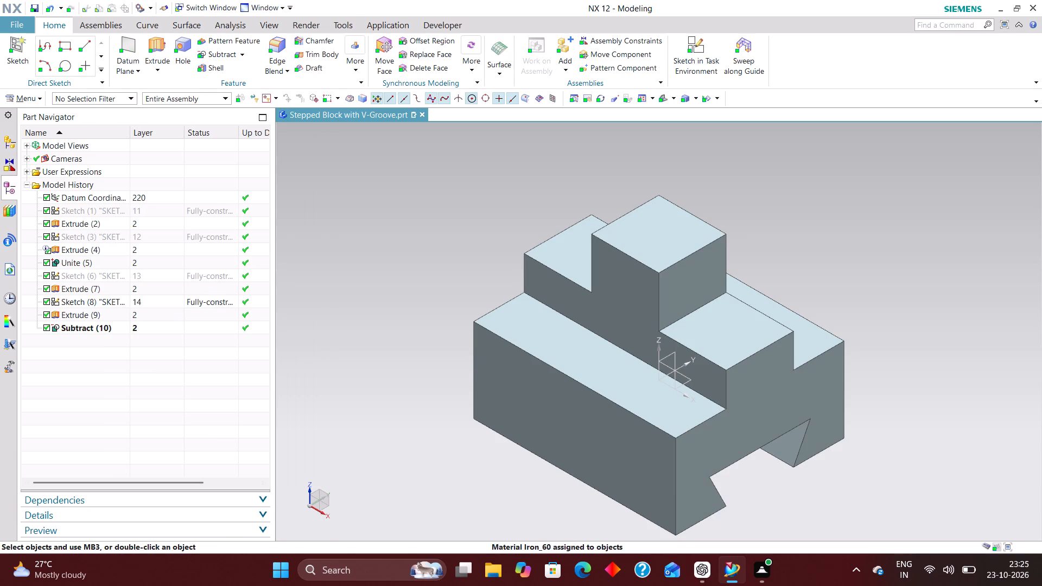
In the displayed part's weight properties, enable Update Data on Save and update the weight data now.
{"action": "left_click", "coordinate": [30, 96]}
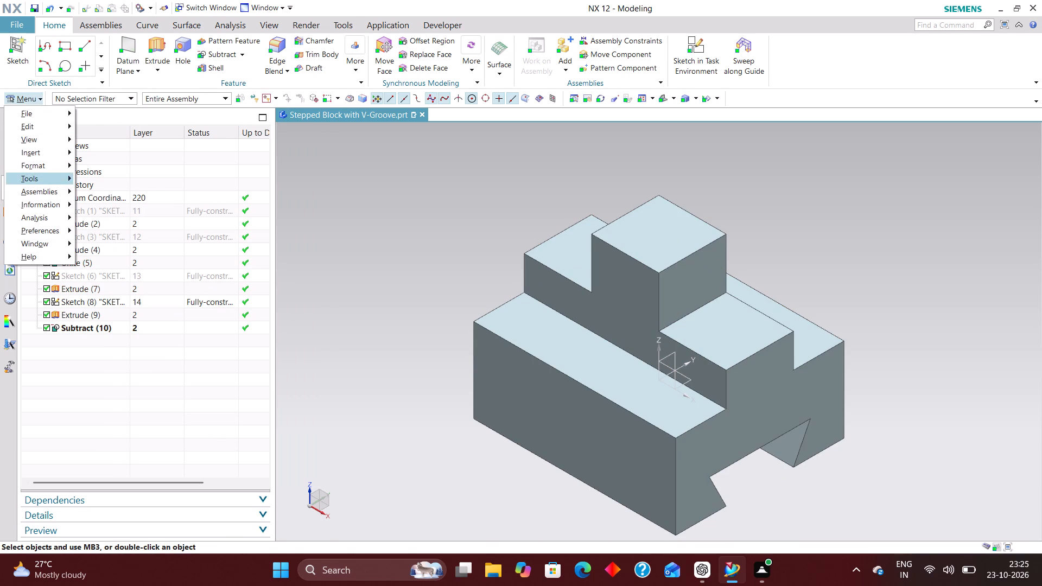
{"action": "left_click", "coordinate": [32, 116]}
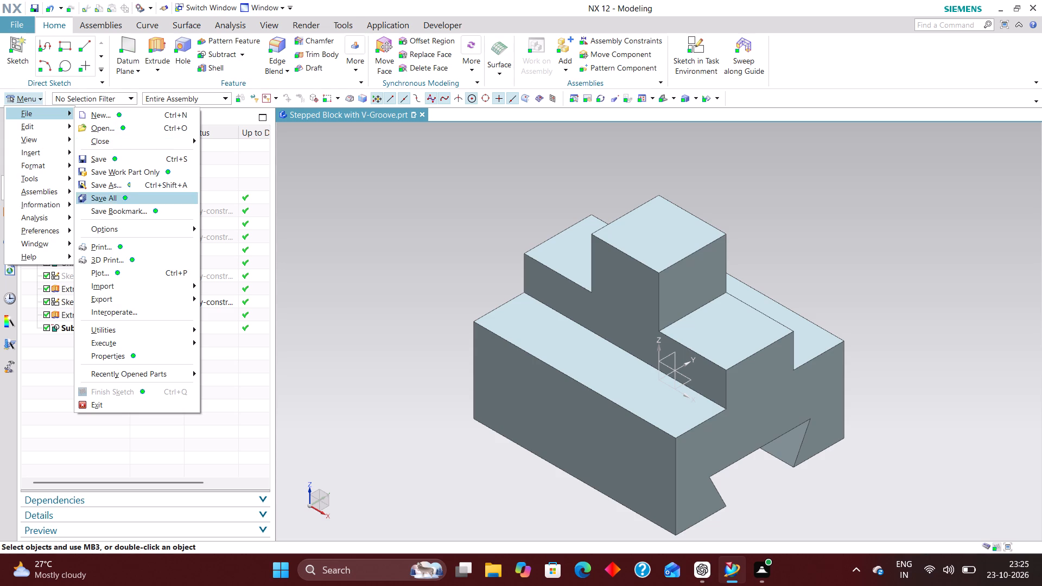
{"action": "left_click", "coordinate": [118, 358]}
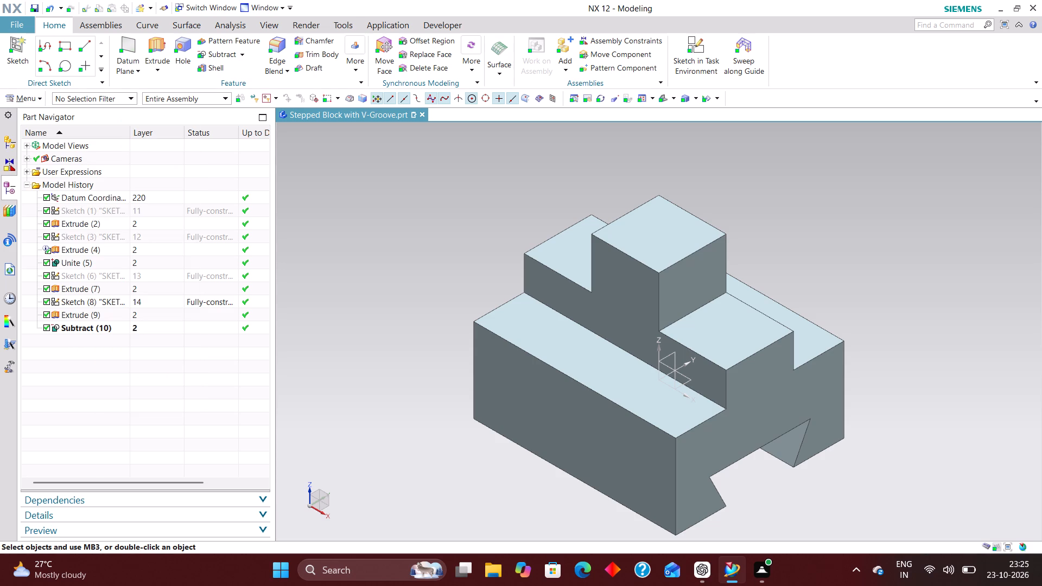
{"action": "left_click", "coordinate": [132, 183]}
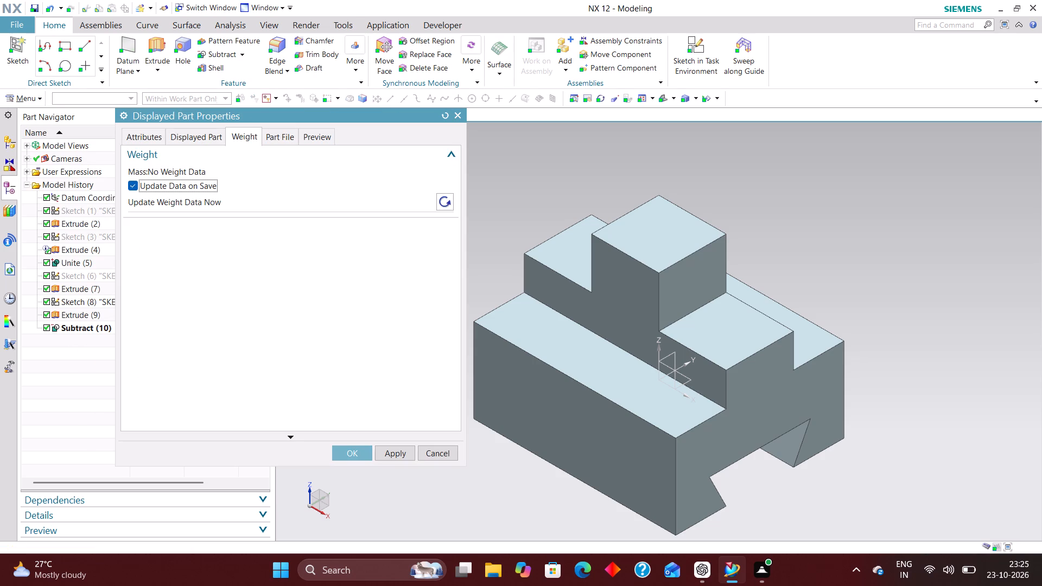
{"action": "left_click", "coordinate": [449, 201]}
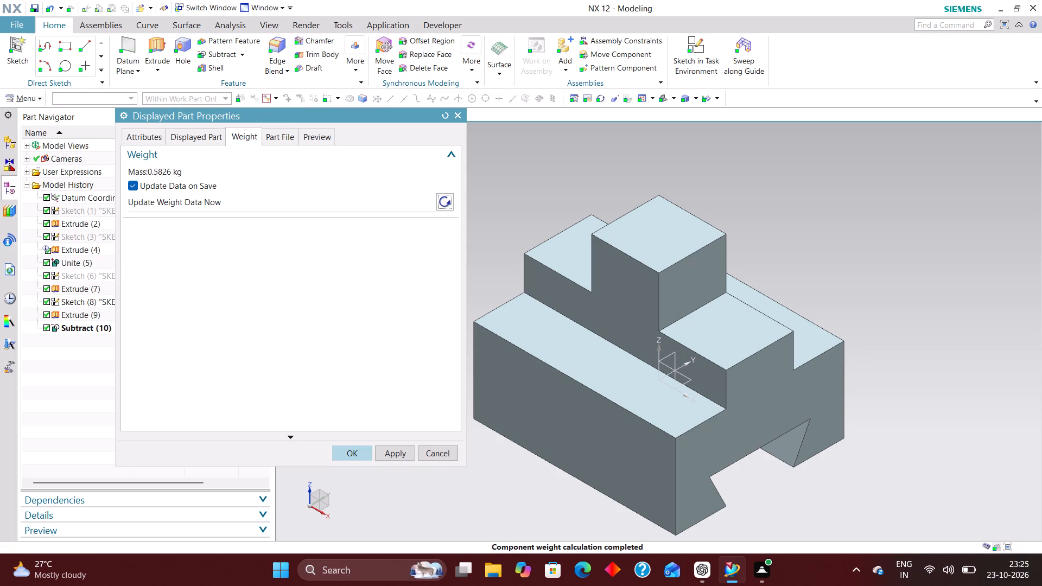
{"action": "left_click", "coordinate": [351, 454]}
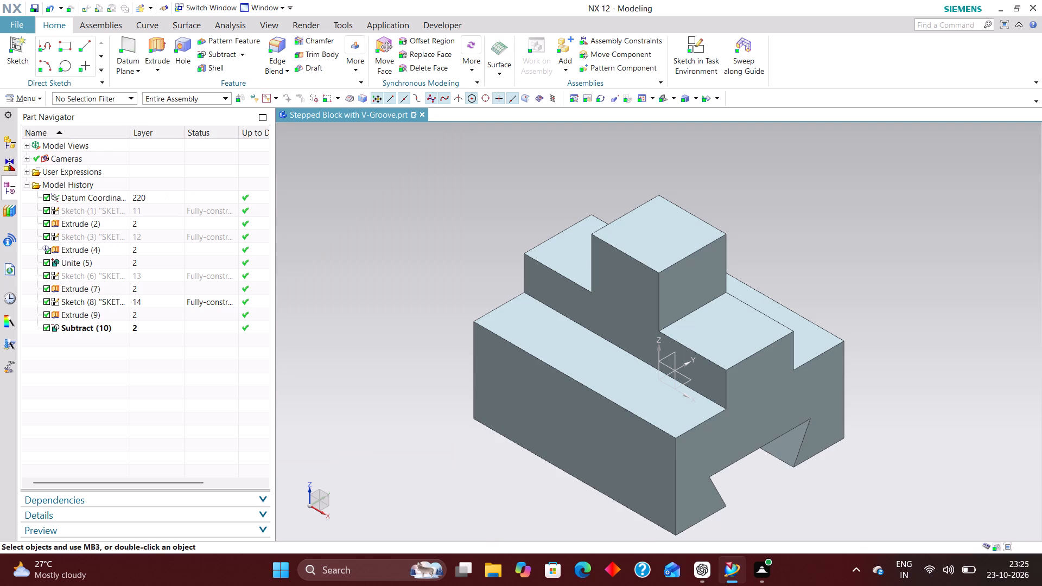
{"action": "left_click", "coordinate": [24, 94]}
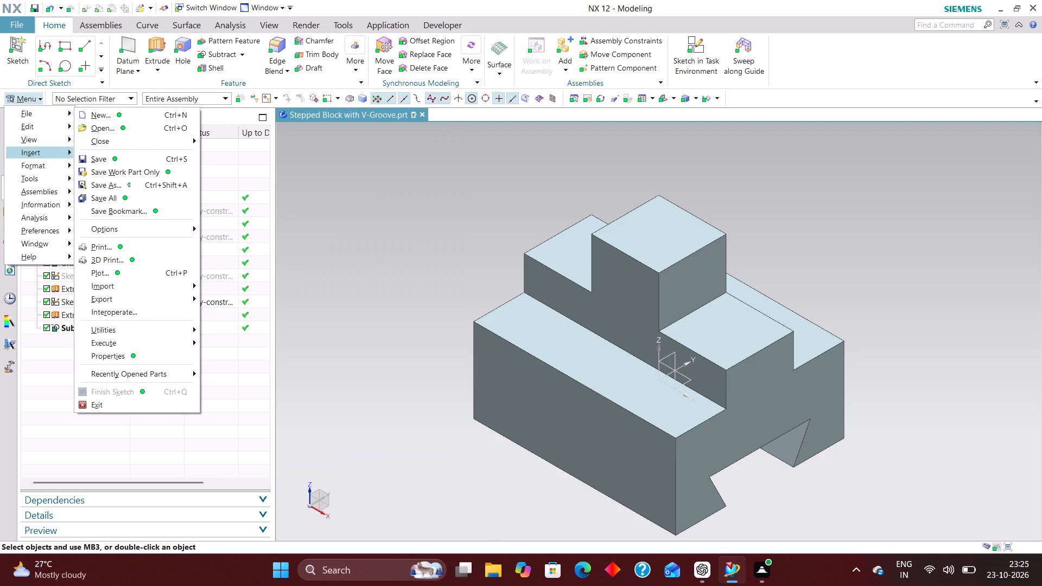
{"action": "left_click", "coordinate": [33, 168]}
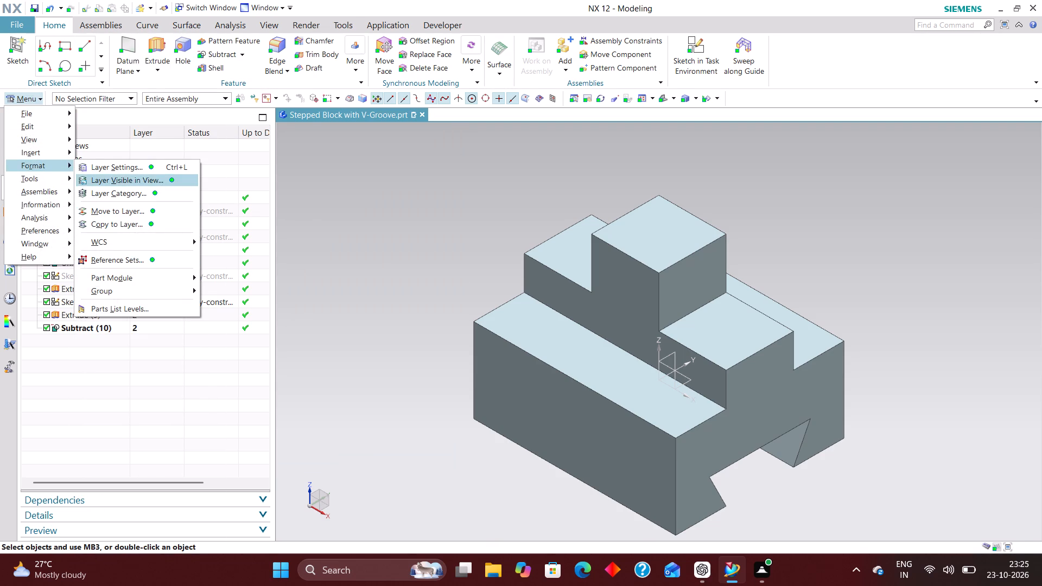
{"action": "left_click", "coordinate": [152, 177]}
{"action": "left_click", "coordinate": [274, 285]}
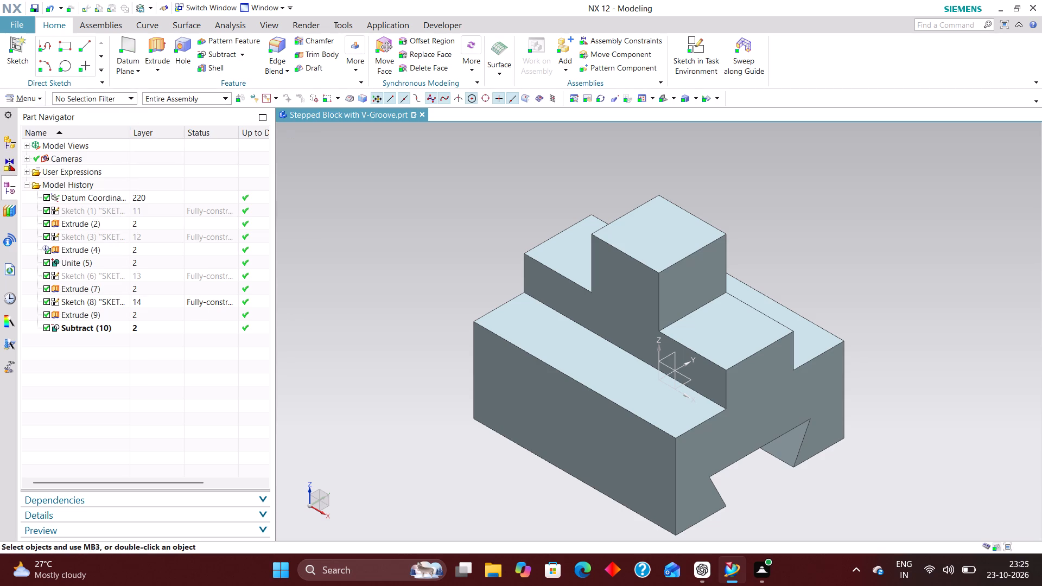
Create a new group containing the block's solid body, keeping the default name and group settings.
{"action": "left_click", "coordinate": [26, 98]}
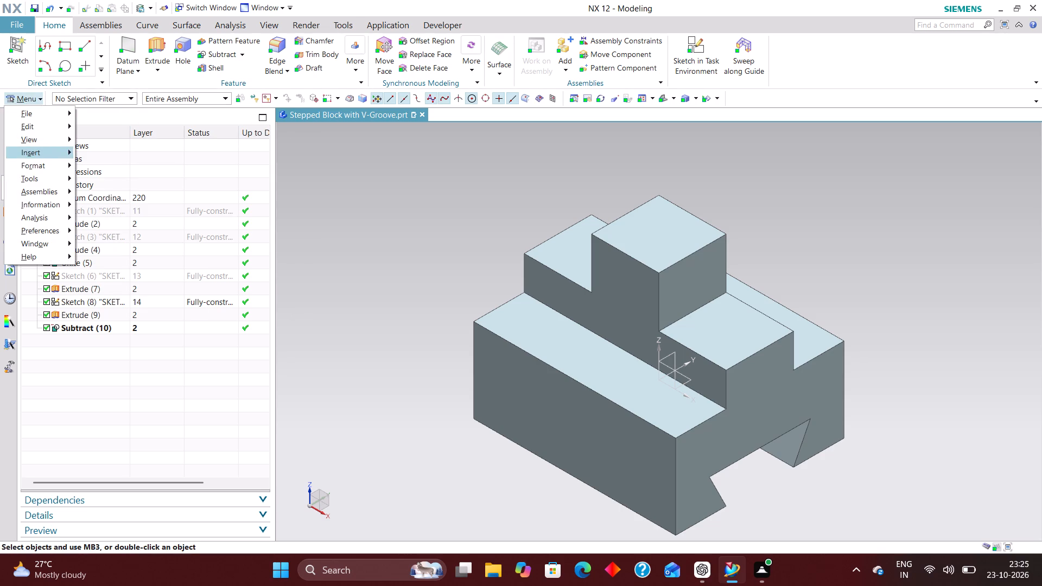
{"action": "left_click", "coordinate": [46, 163]}
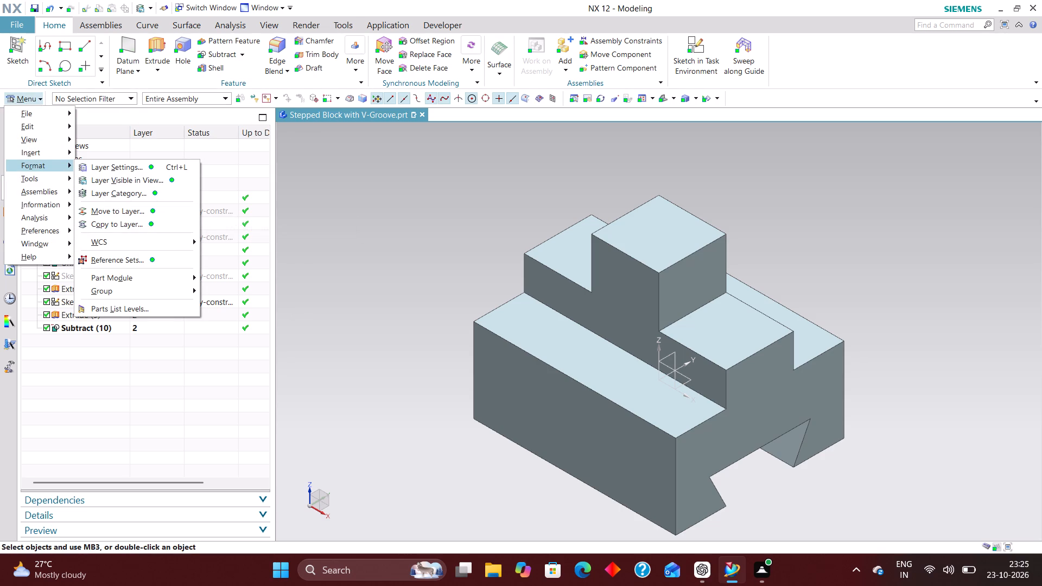
{"action": "left_click", "coordinate": [110, 289]}
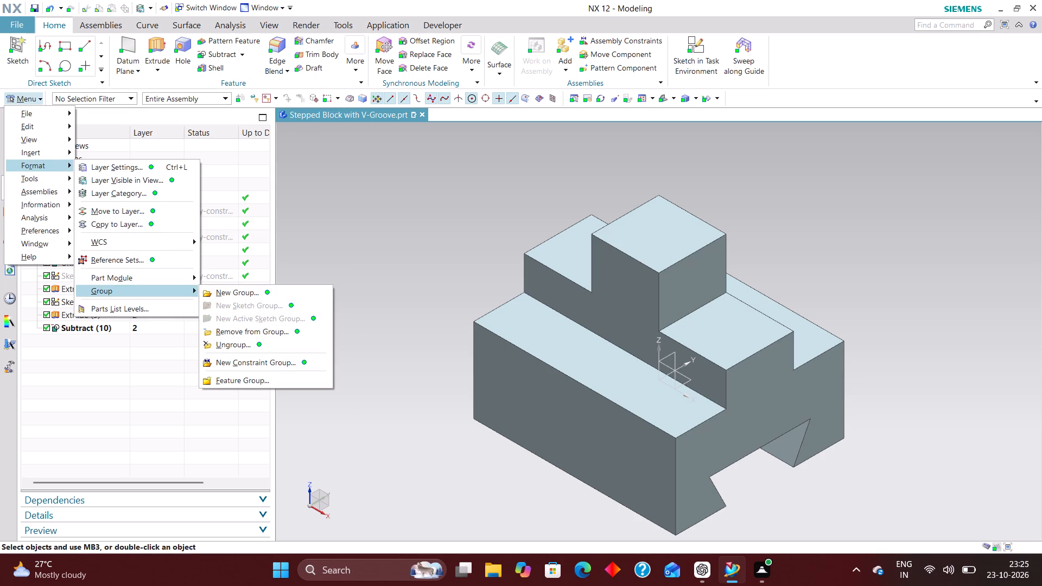
{"action": "left_click", "coordinate": [231, 291]}
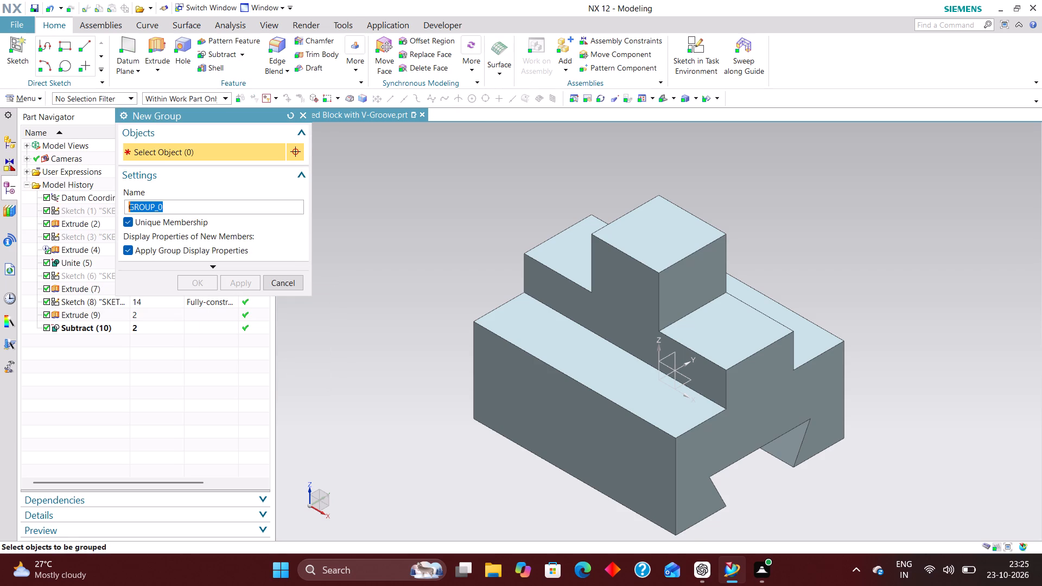
{"action": "left_click", "coordinate": [561, 346]}
{"action": "left_click", "coordinate": [202, 283]}
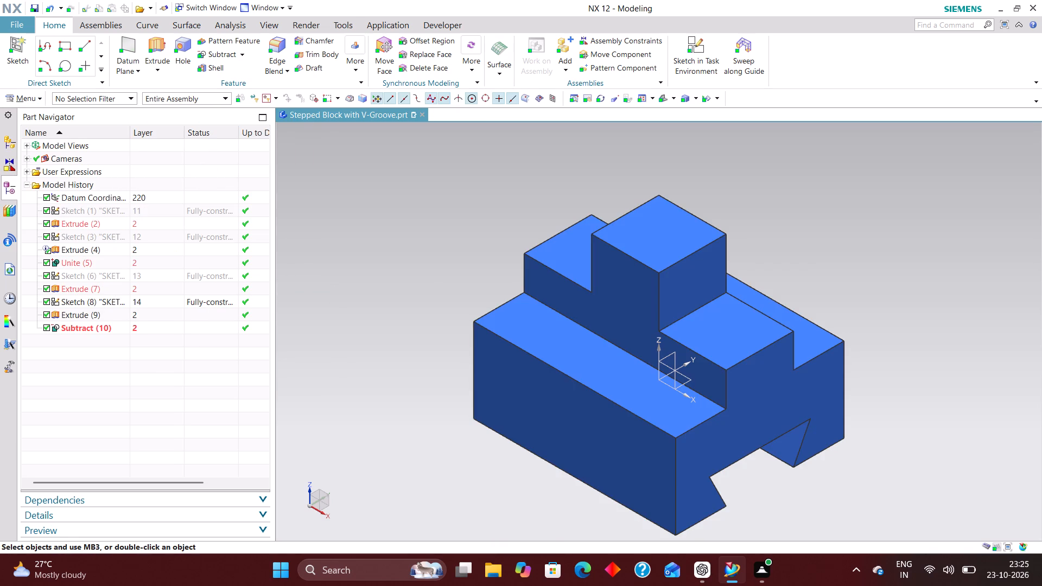
Start Part Cleanup for the work part and enable all eight serious delete actions, from Delete Unused Expressions through Delete Part Family Data.
{"action": "left_click", "coordinate": [41, 97]}
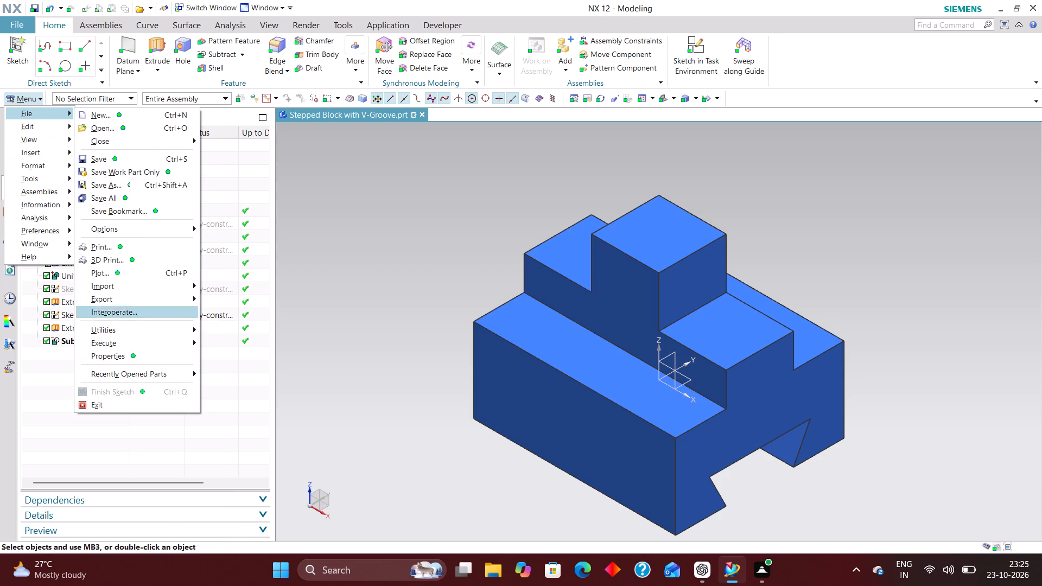
{"action": "left_click", "coordinate": [138, 329]}
{"action": "left_click", "coordinate": [254, 515]}
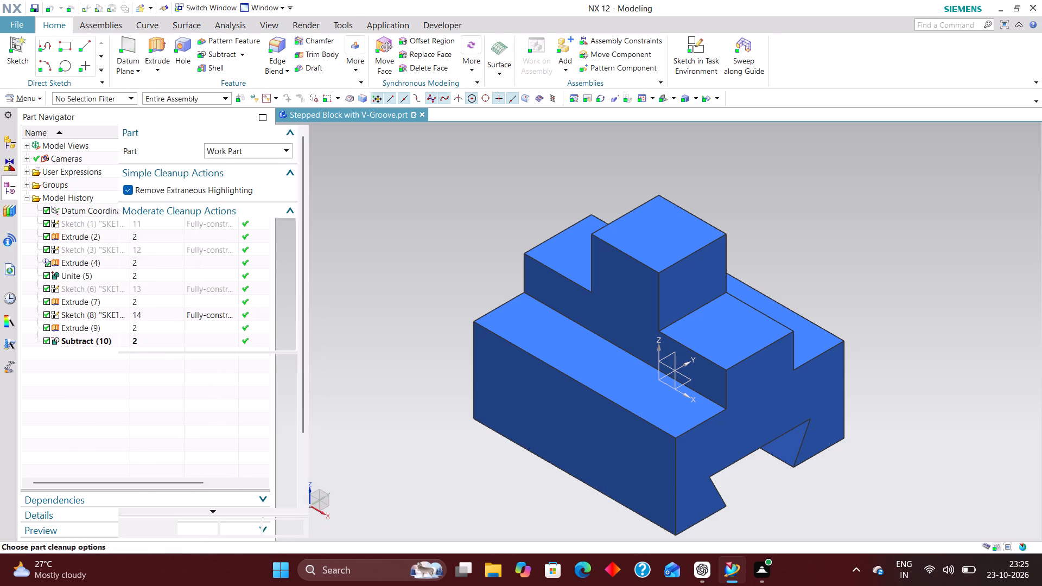
{"action": "scroll", "coordinate": [149, 463], "scroll_direction": "down", "scroll_amount": 3}
{"action": "left_click", "coordinate": [153, 373]}
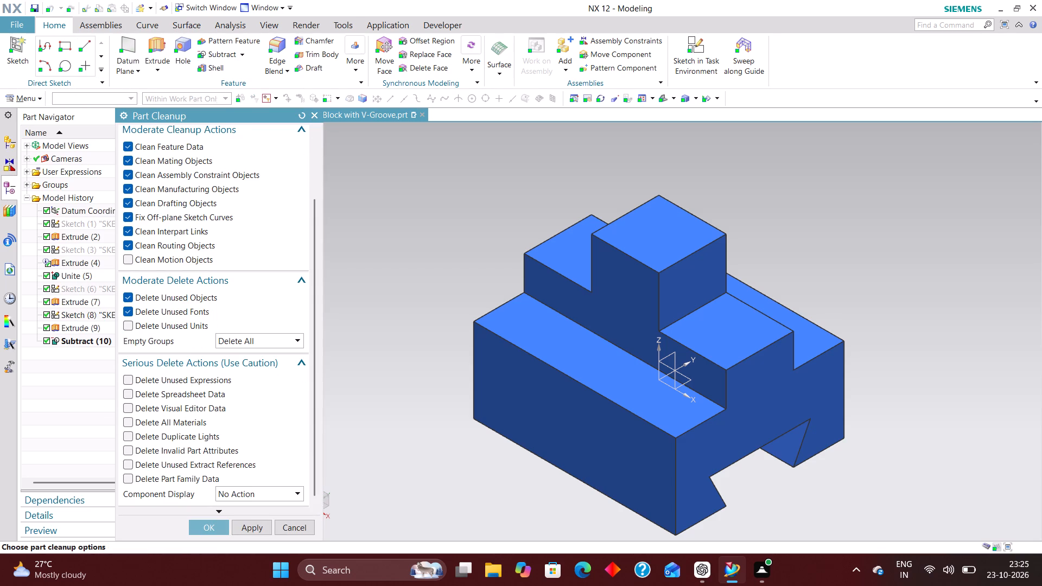
{"action": "left_click", "coordinate": [151, 381]}
{"action": "left_click", "coordinate": [150, 393]}
{"action": "left_click", "coordinate": [151, 407]}
{"action": "left_click", "coordinate": [151, 425]}
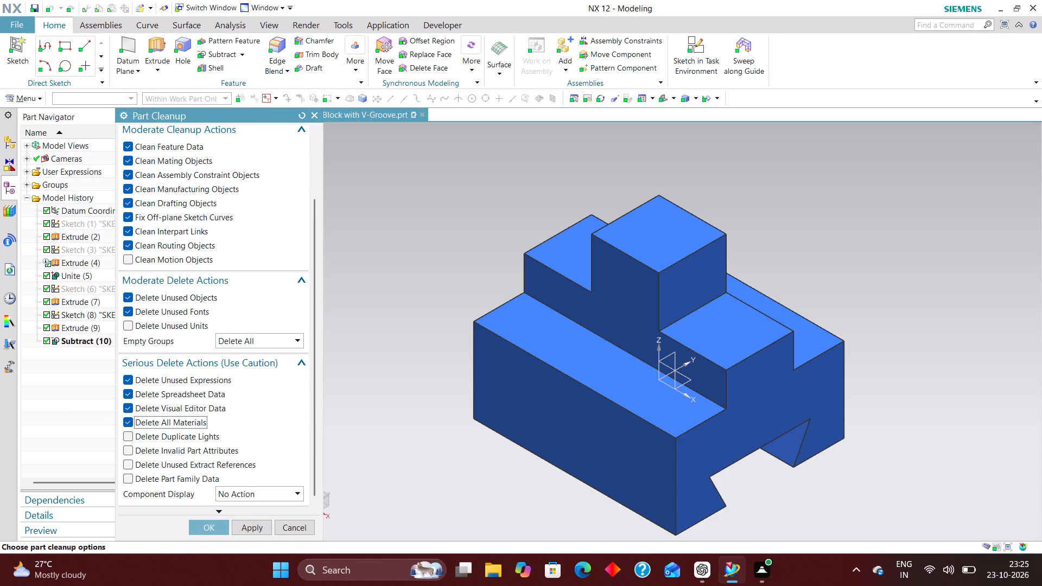
{"action": "left_click", "coordinate": [151, 433]}
{"action": "left_click", "coordinate": [150, 447]}
{"action": "left_click", "coordinate": [148, 458]}
{"action": "left_click", "coordinate": [146, 475]}
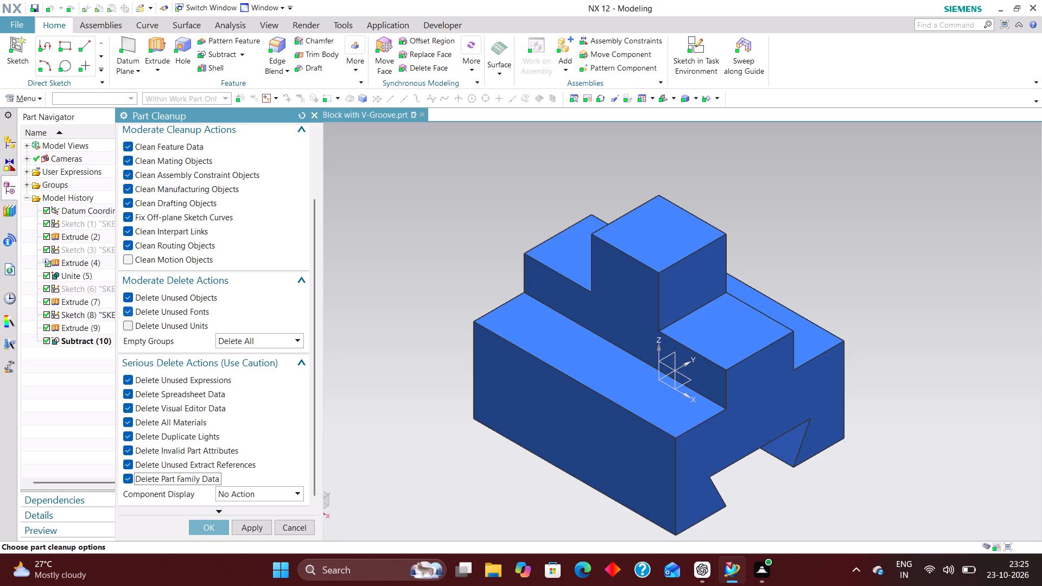
Enable Delete Unused Units, set Component Display to Remove All Changes, and run the part cleanup, agreeing to delete spreadsheets and visual editor data.
{"action": "left_click", "coordinate": [151, 323]}
{"action": "left_click", "coordinate": [271, 491]}
{"action": "left_click", "coordinate": [260, 527]}
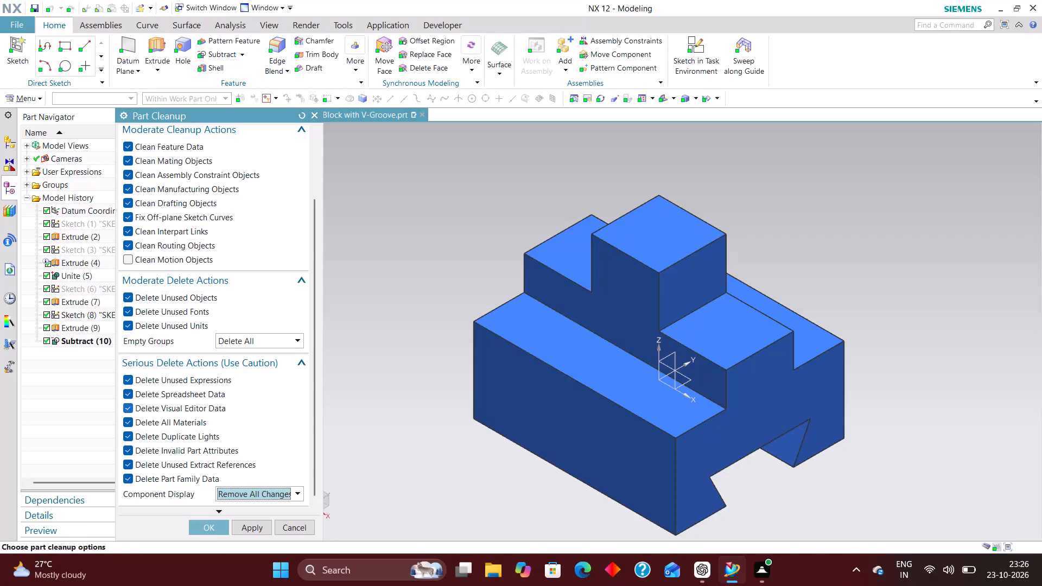
{"action": "left_click", "coordinate": [213, 531]}
{"action": "left_click", "coordinate": [404, 316]}
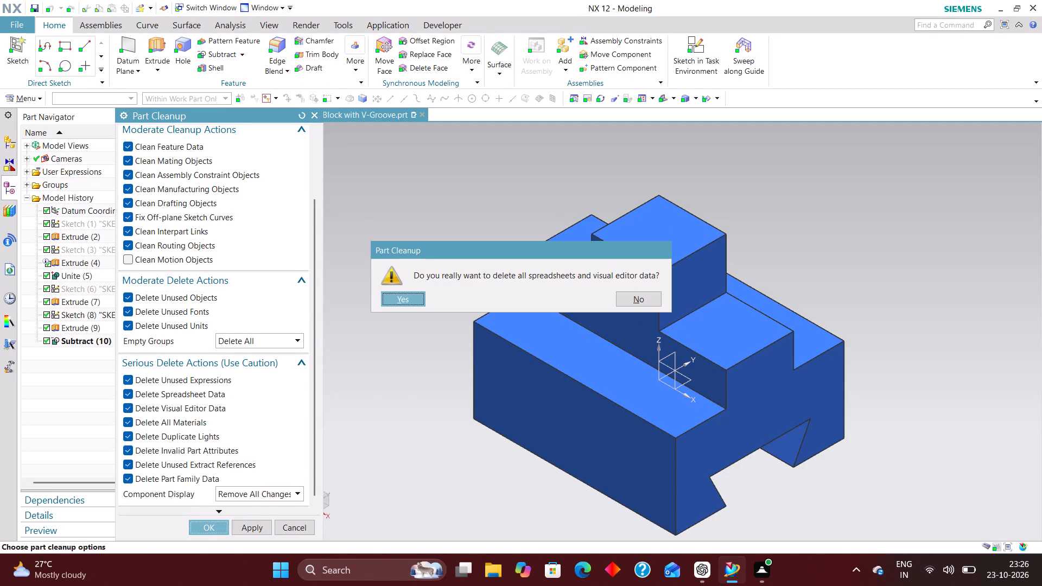
{"action": "left_click", "coordinate": [399, 295]}
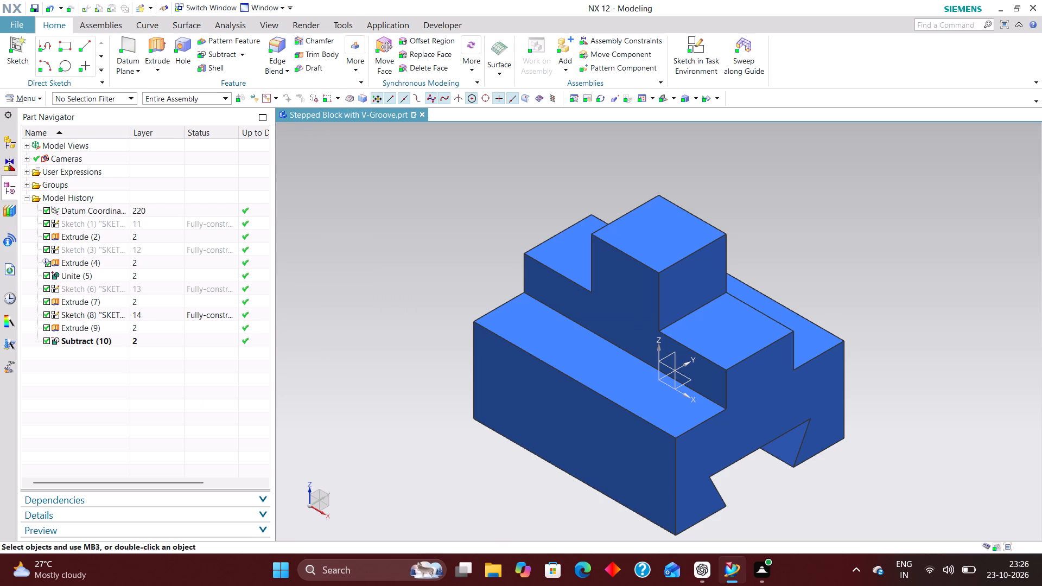
Create a new reference set in the work part containing the block's solid body, keeping the default name.
{"action": "left_click", "coordinate": [32, 97]}
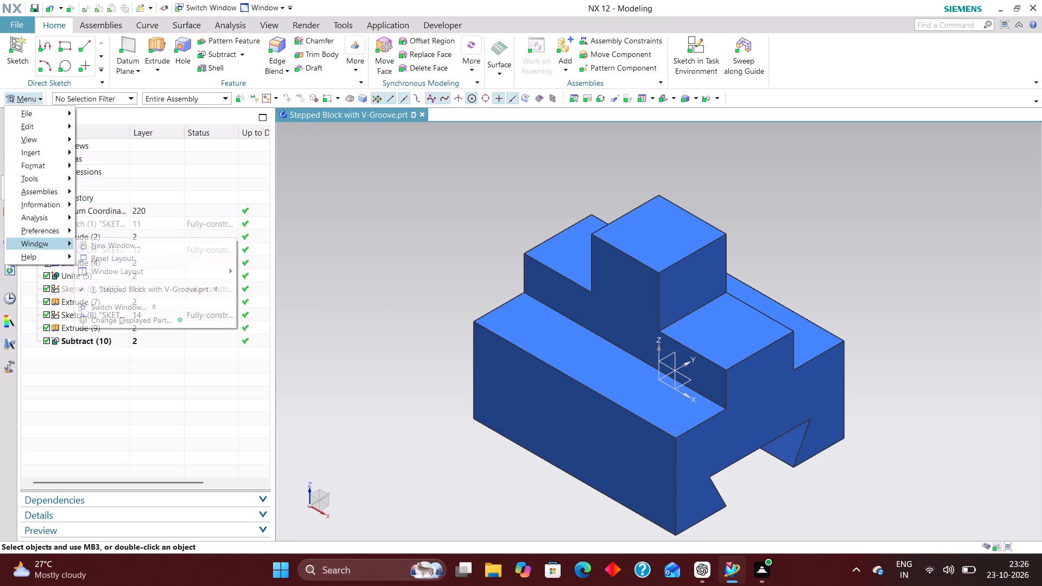
{"action": "left_click", "coordinate": [41, 168]}
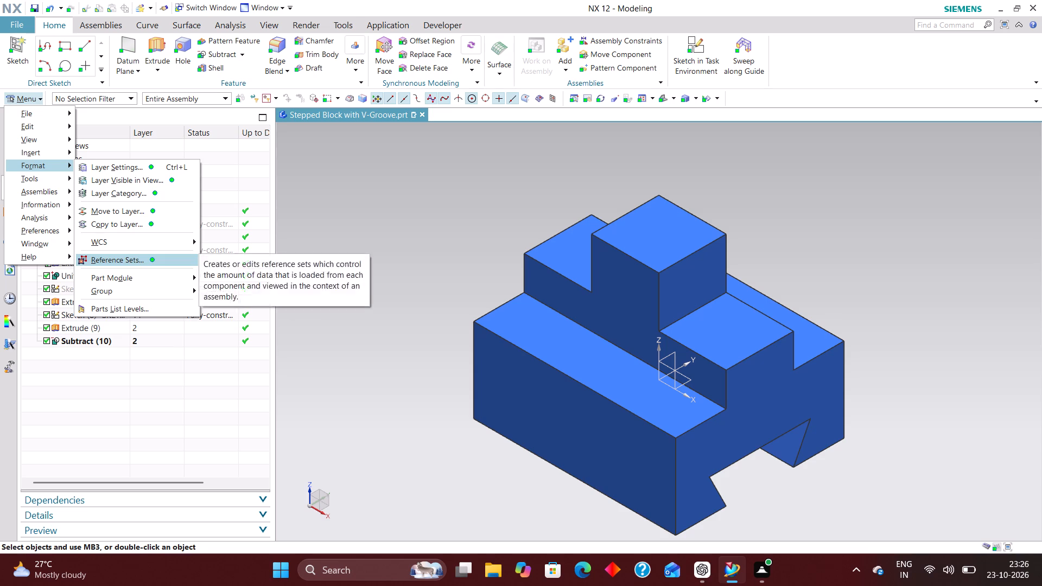
{"action": "left_click", "coordinate": [120, 257]}
{"action": "left_click", "coordinate": [295, 186]}
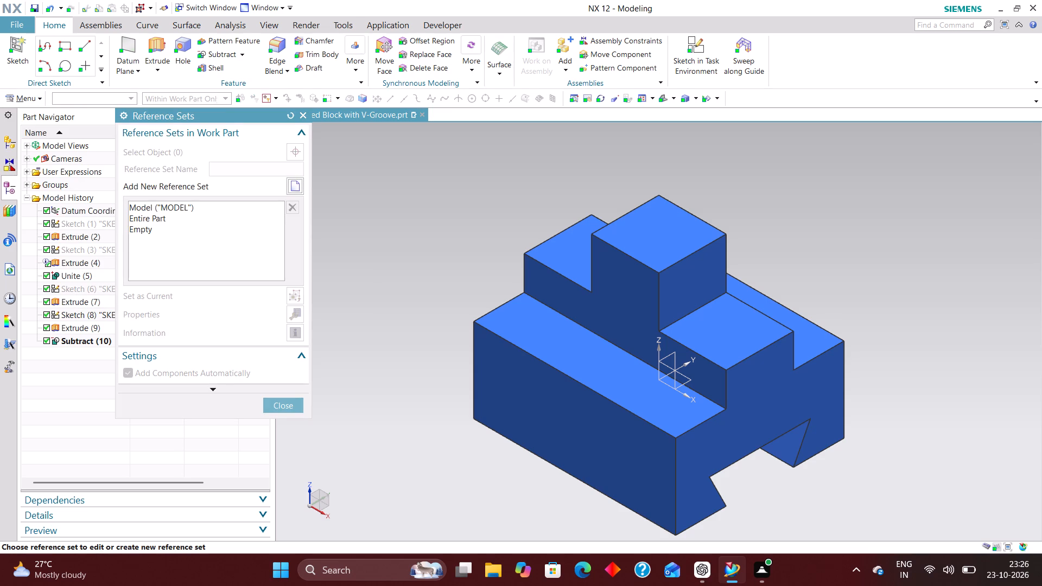
{"action": "left_click", "coordinate": [495, 382]}
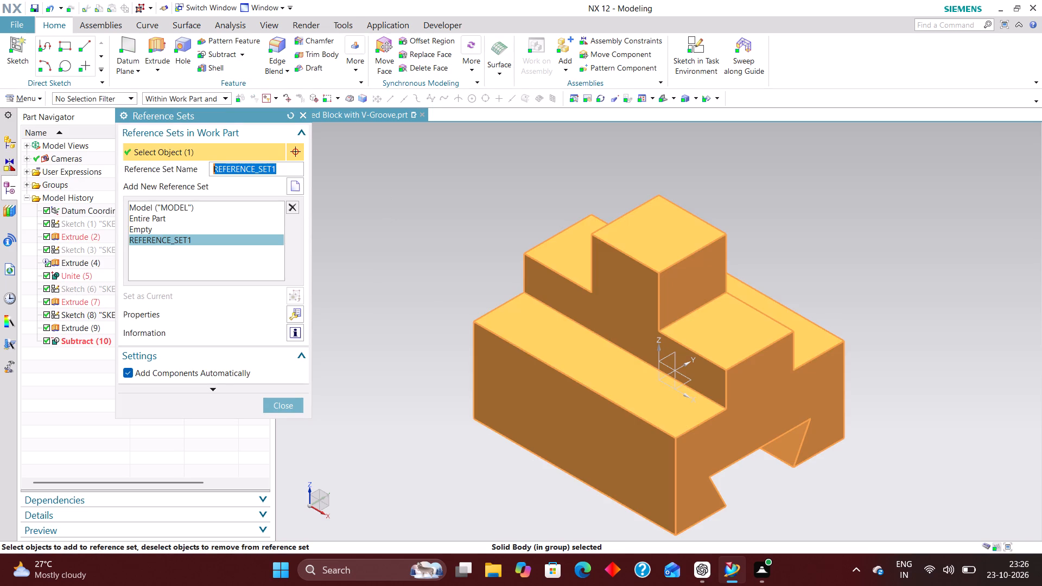
{"action": "left_click", "coordinate": [281, 402]}
Define a product interface for the part using the block's solid body.
{"action": "left_click", "coordinate": [31, 98]}
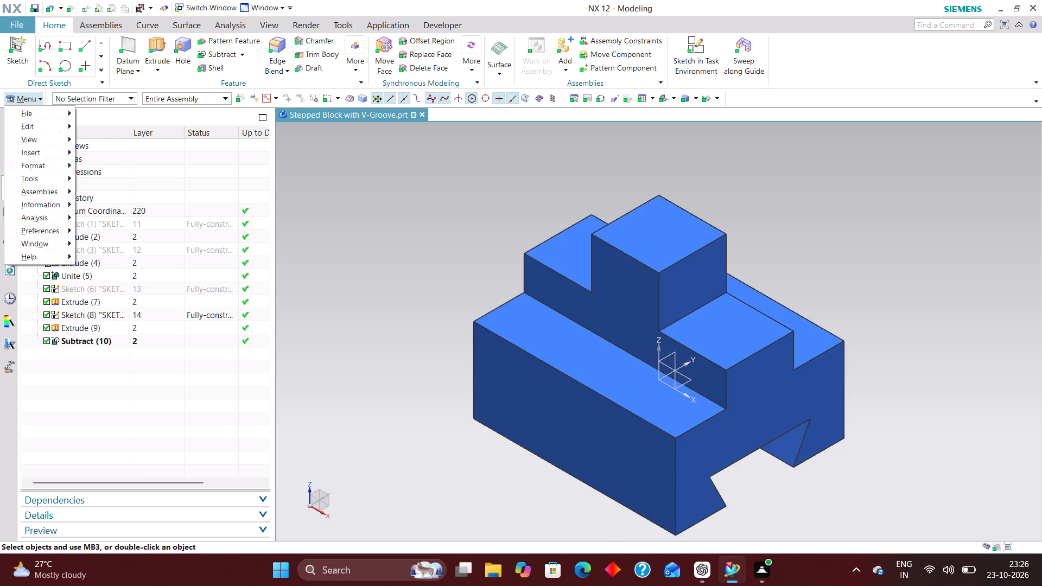
{"action": "left_click", "coordinate": [47, 227]}
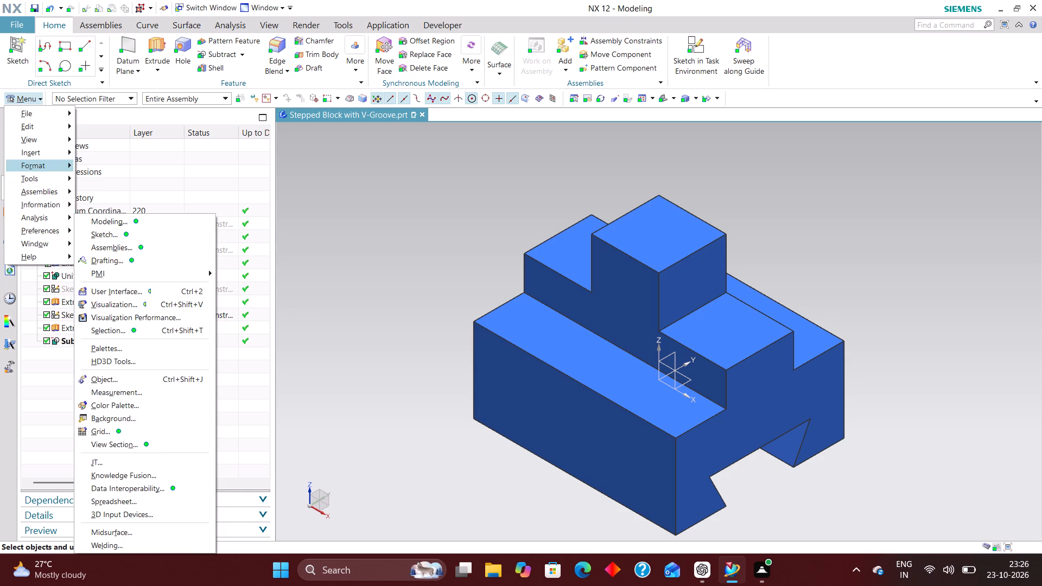
{"action": "left_click", "coordinate": [45, 175]}
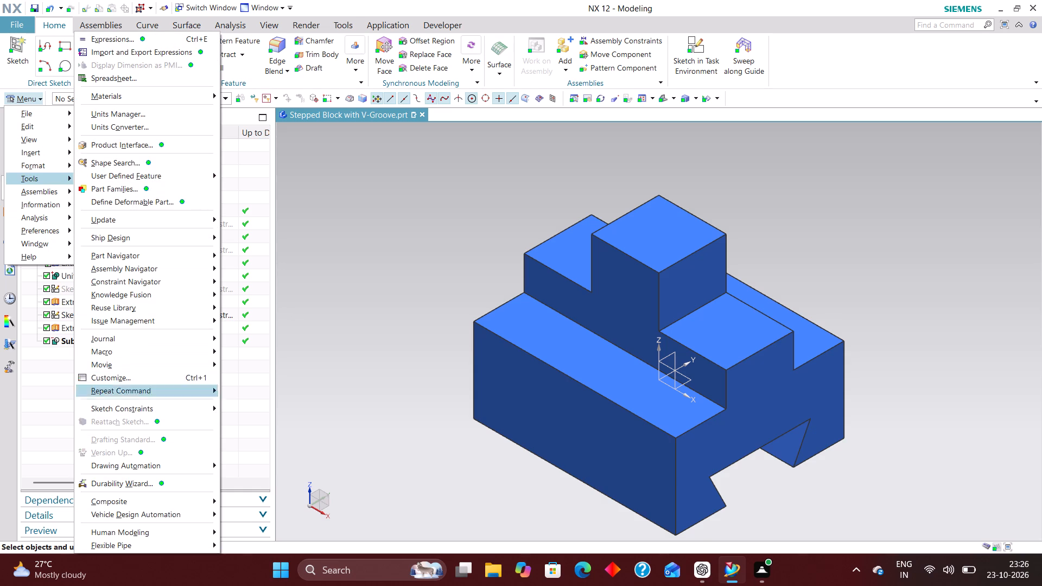
{"action": "left_click", "coordinate": [135, 143]}
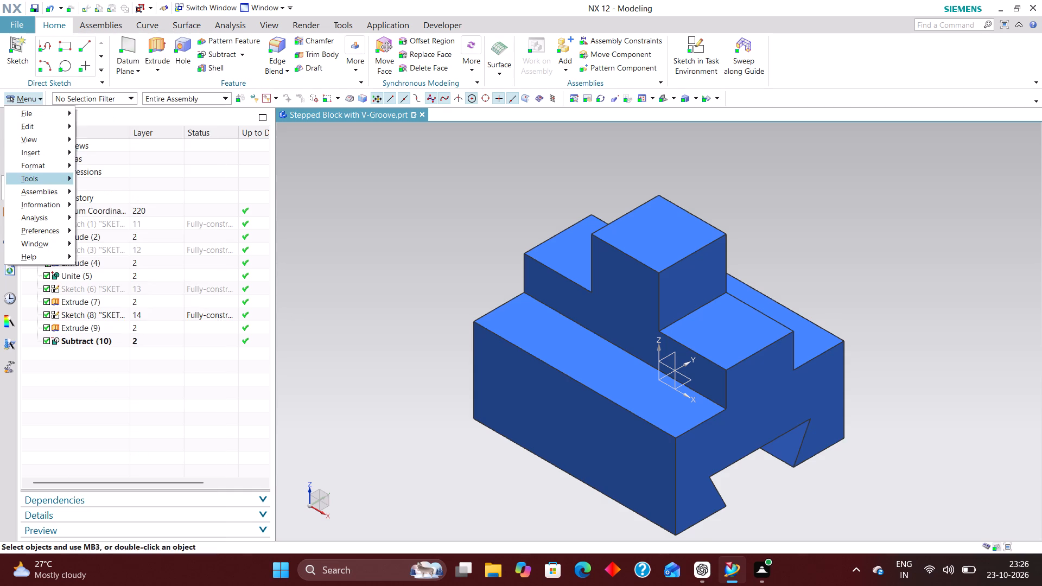
{"action": "left_click", "coordinate": [536, 347]}
{"action": "left_click", "coordinate": [429, 312]}
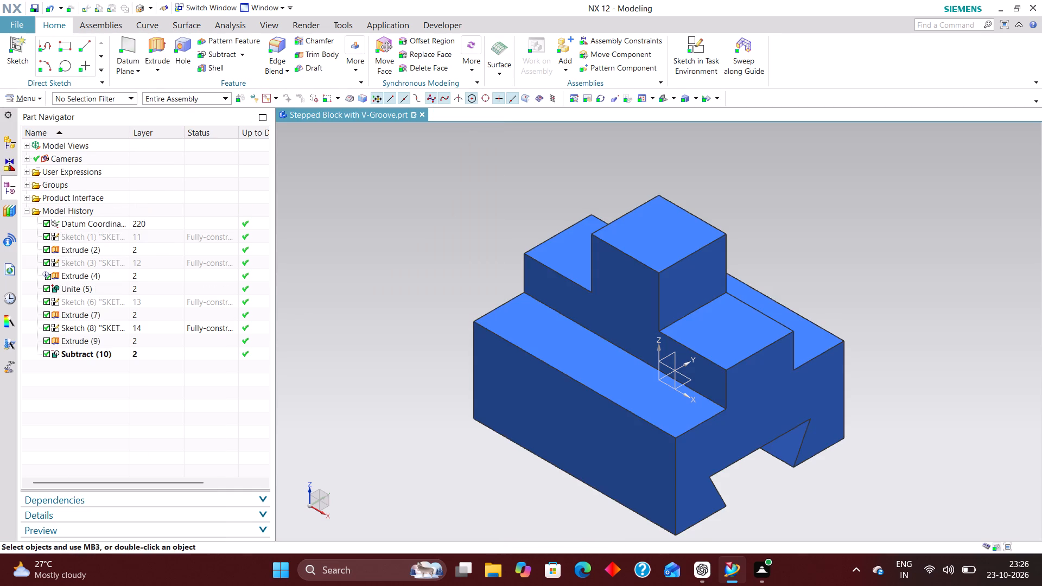
Create an A4-size drawing in millimetres that references the Stepped Block with V-Groove part, keeping the default file name and skipping automatic view creation.
{"action": "left_click", "coordinate": [11, 23]}
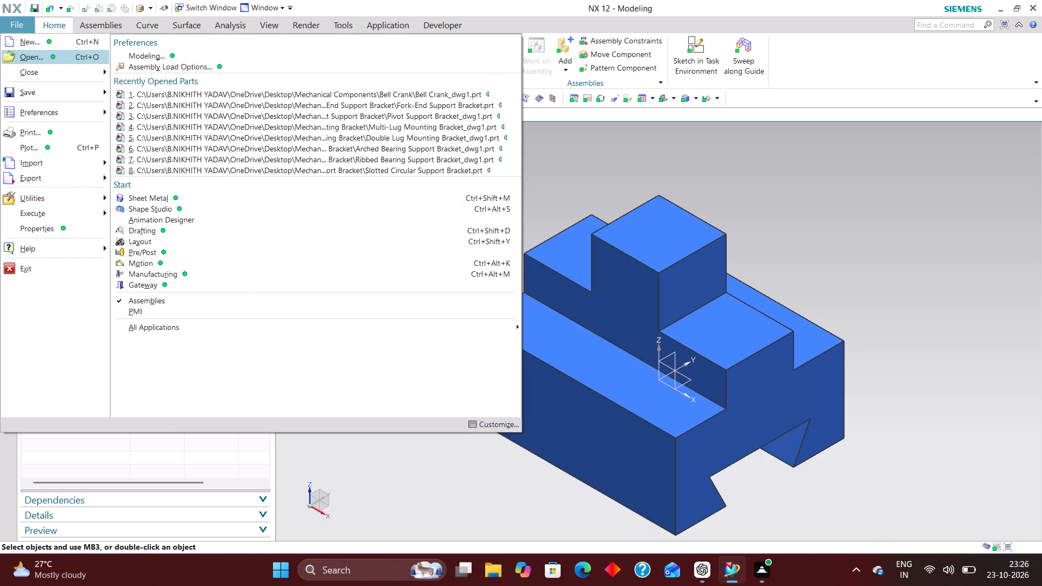
{"action": "left_click", "coordinate": [70, 39]}
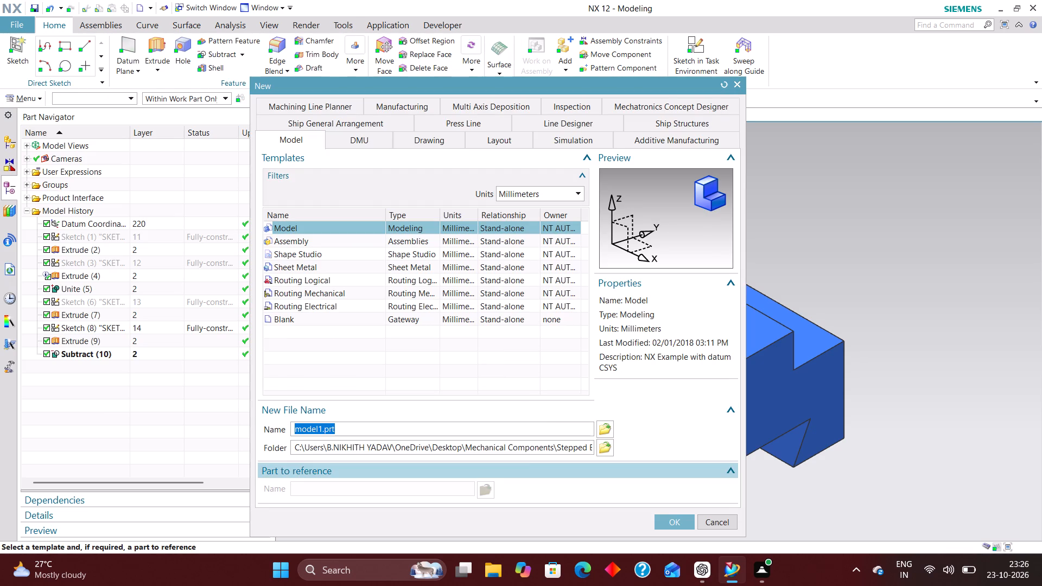
{"action": "left_click", "coordinate": [429, 142]}
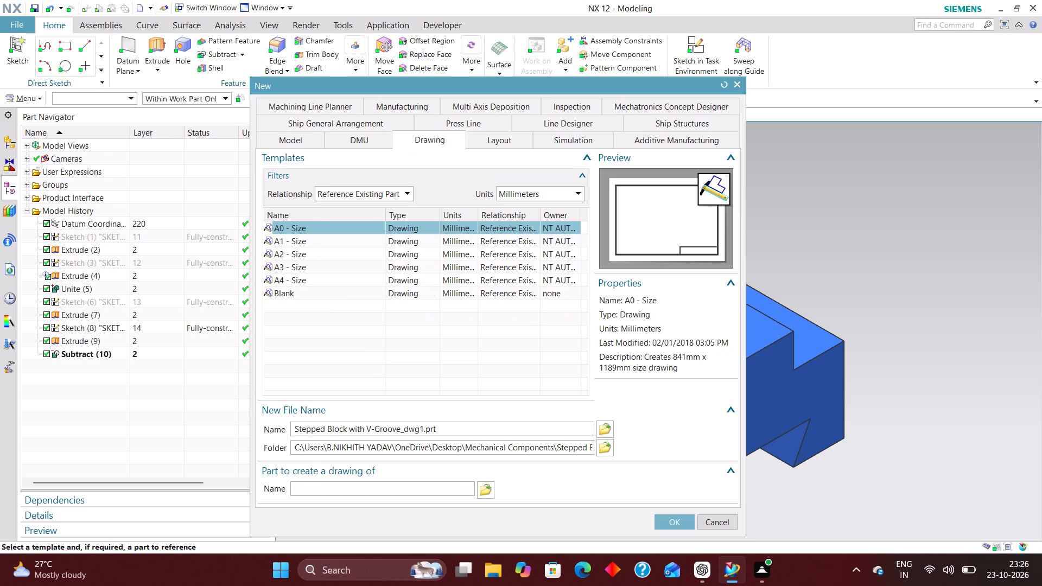
{"action": "left_click", "coordinate": [310, 277]}
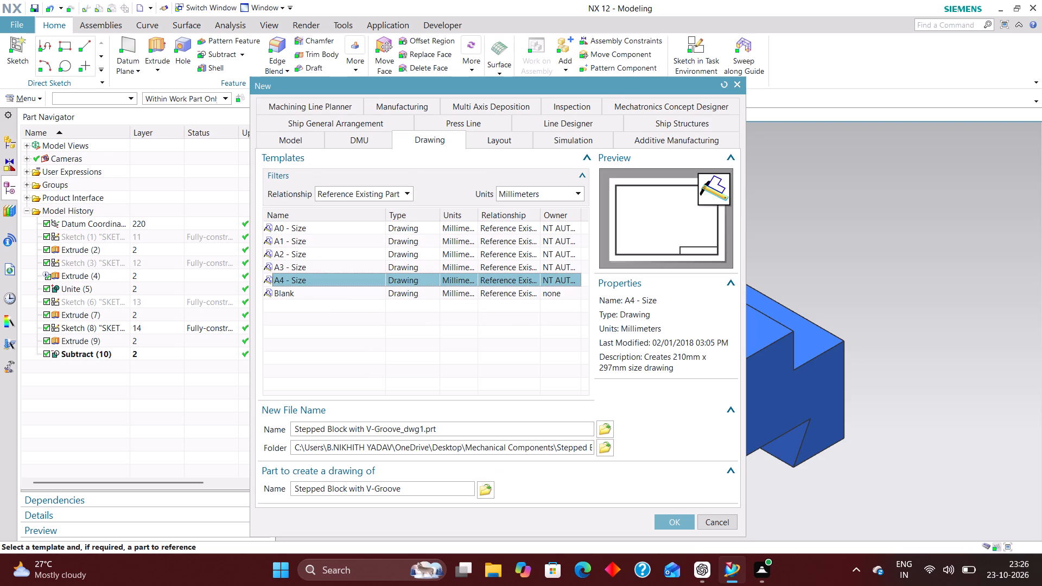
{"action": "left_click", "coordinate": [679, 522]}
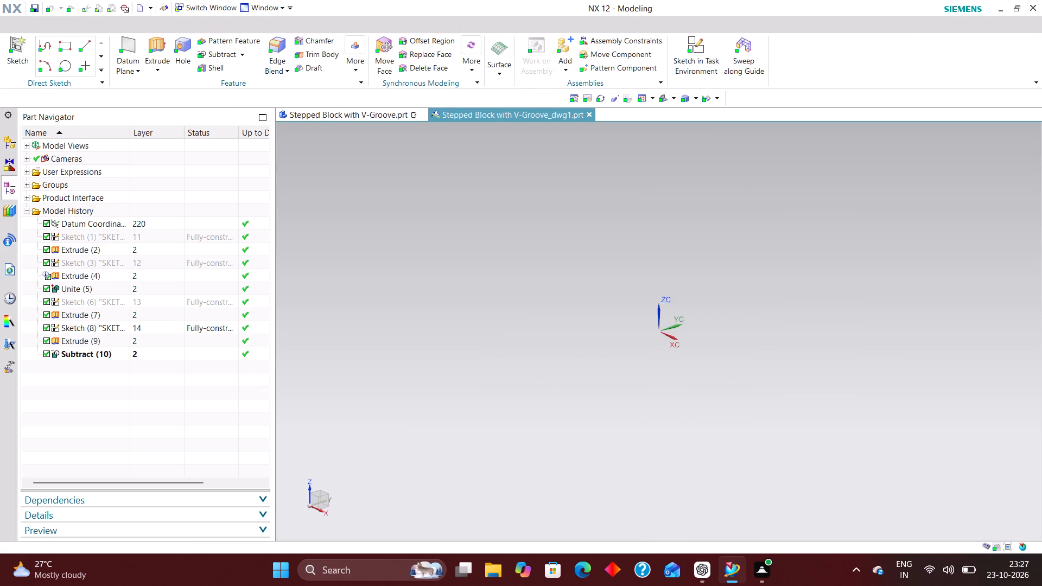
{"action": "left_click", "coordinate": [297, 272]}
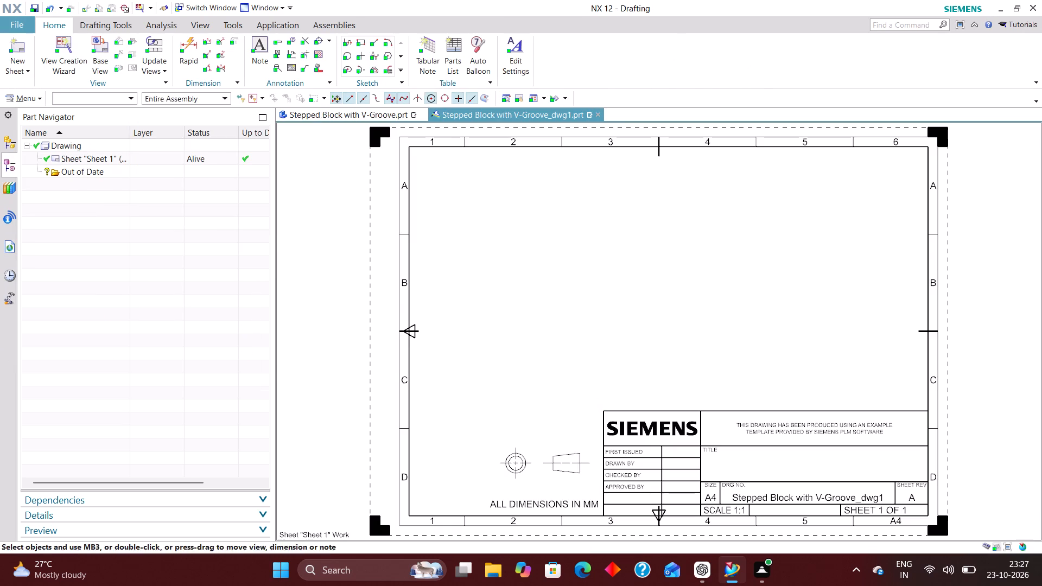
{"action": "left_click", "coordinate": [398, 365]}
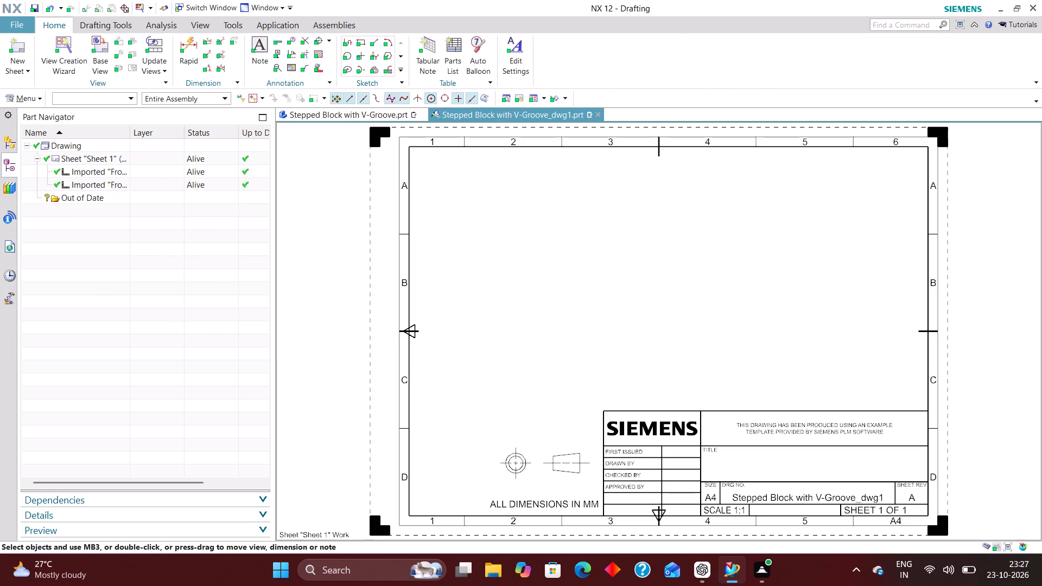
Set the drawing's work layer to 2 in the layer settings.
{"action": "key", "text": "ctrl+l"}
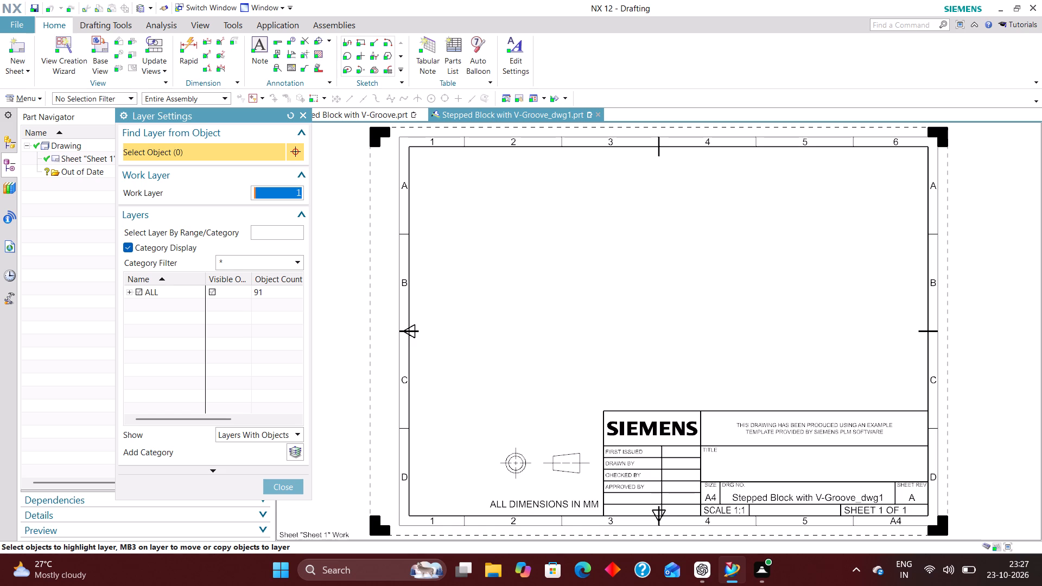
{"action": "key", "text": "2"}
{"action": "key", "text": "Return"}
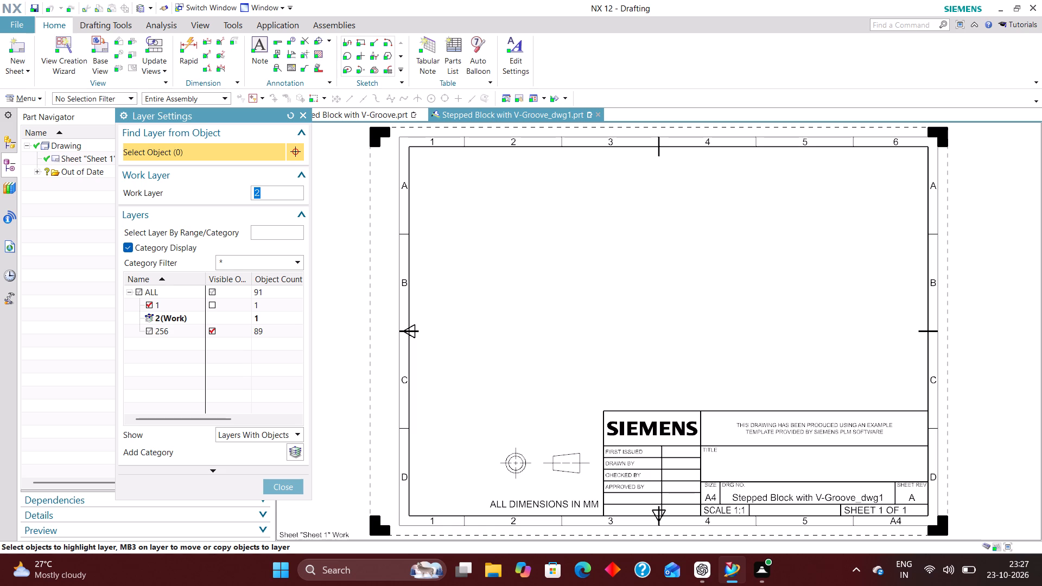
{"action": "left_click", "coordinate": [294, 488]}
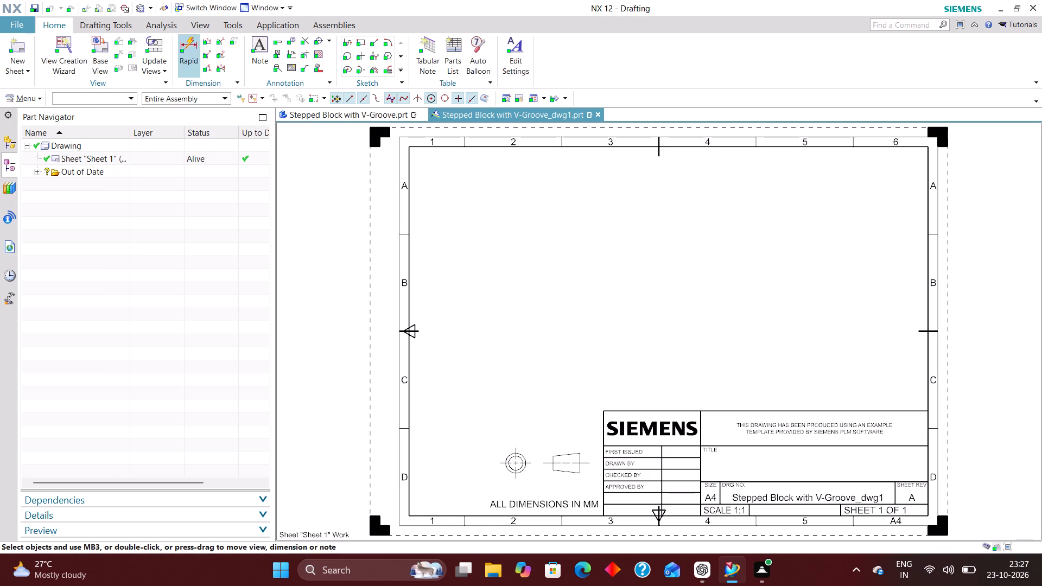
Place an Isometric base view of the block at 1:1 in the sheet's upper-right area, without adding projected views.
{"action": "left_click", "coordinate": [105, 46]}
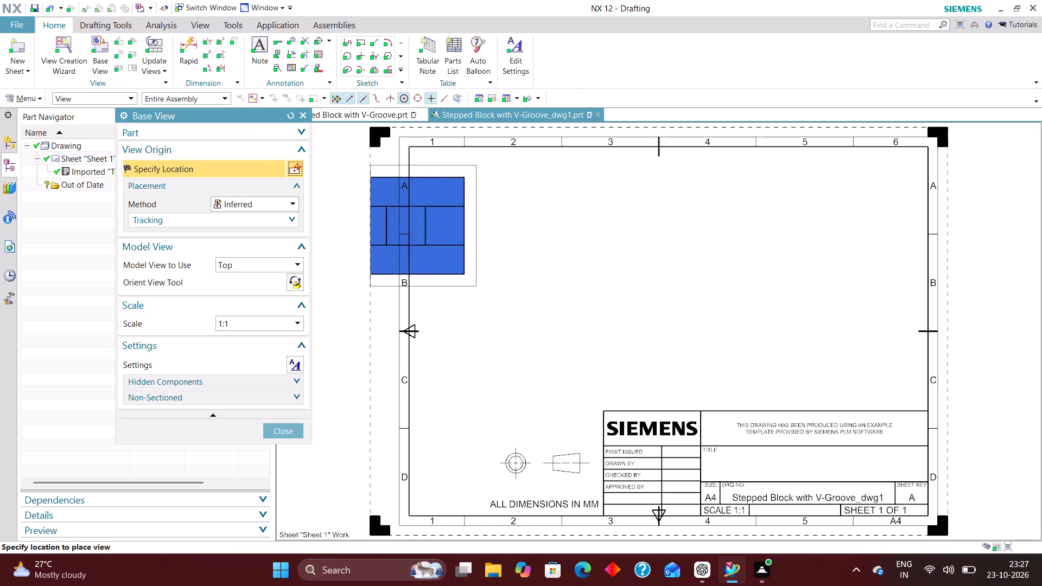
{"action": "left_click", "coordinate": [278, 264]}
{"action": "left_click", "coordinate": [246, 354]}
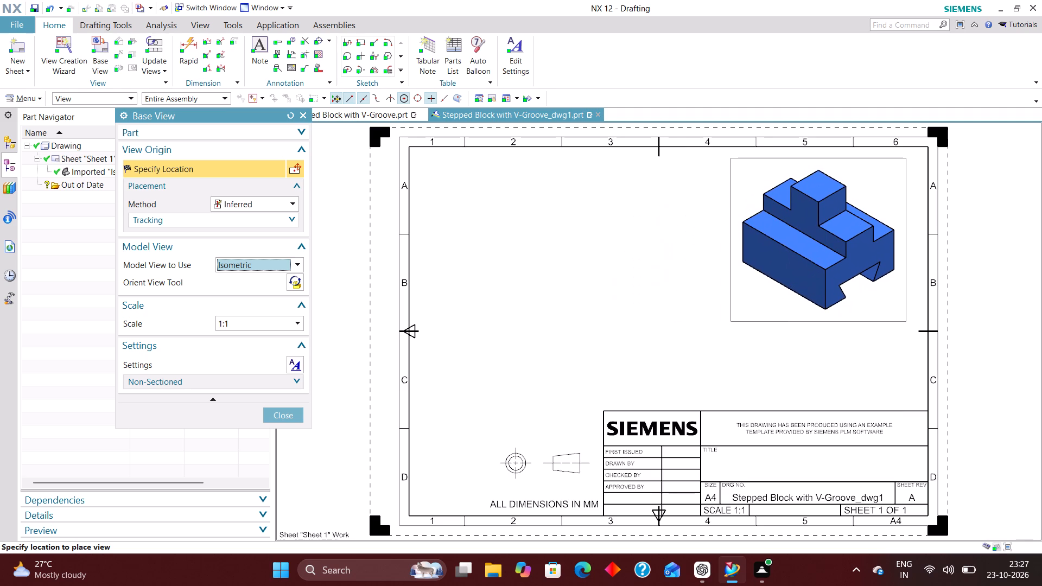
{"action": "left_click", "coordinate": [817, 240]}
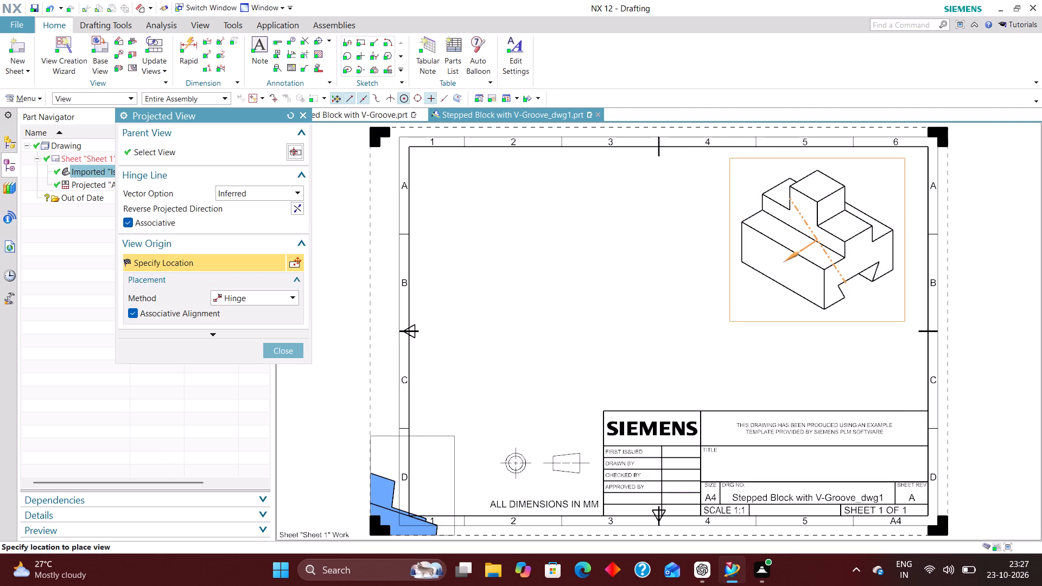
{"action": "left_click", "coordinate": [283, 343]}
Place a Top base view at 1:1 in the sheet's upper-left area, level with the isometric view, without projected views.
{"action": "left_click", "coordinate": [105, 49]}
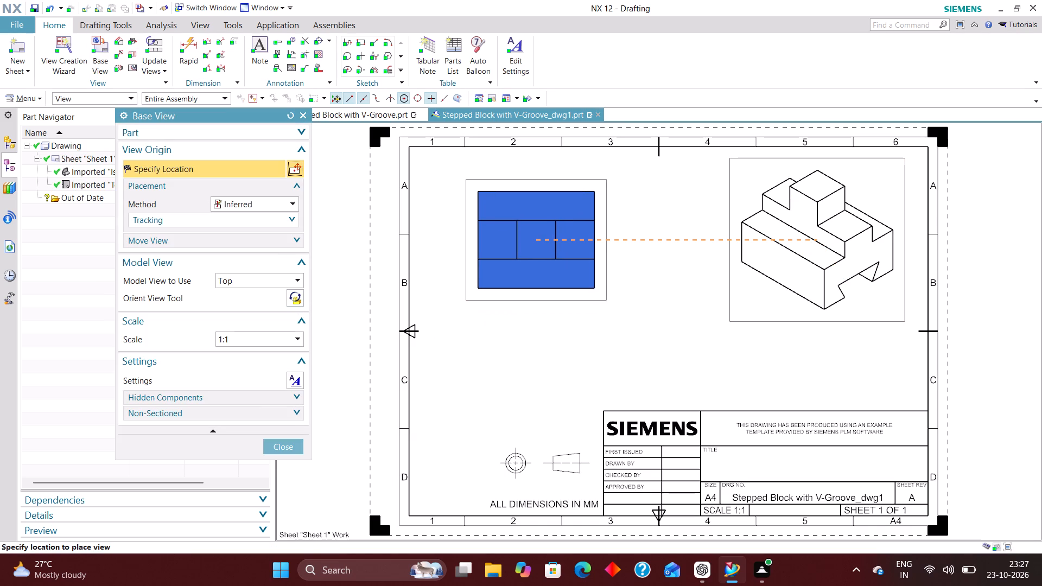
{"action": "left_click", "coordinate": [534, 239]}
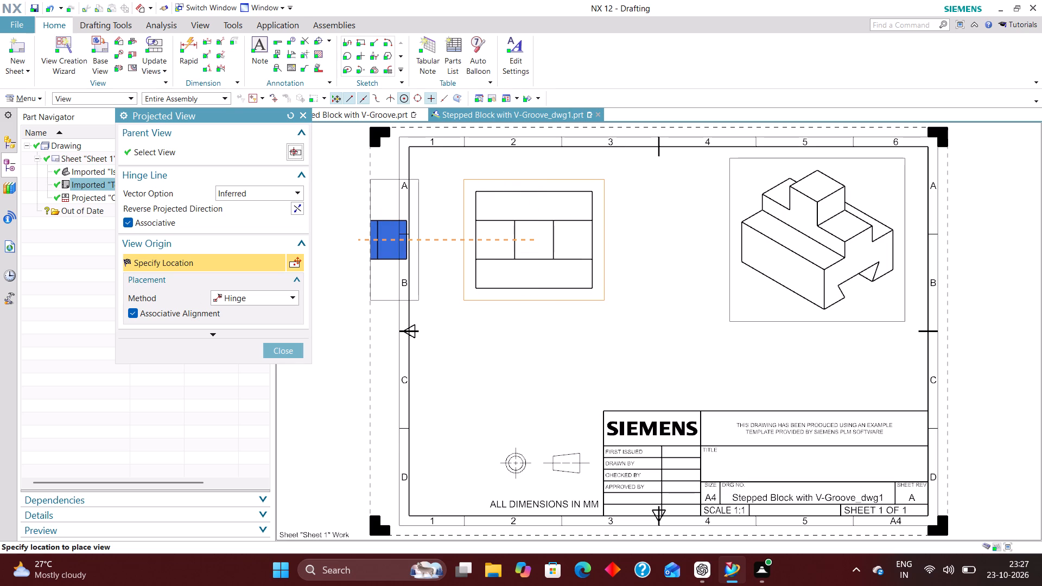
{"action": "left_click", "coordinate": [285, 347]}
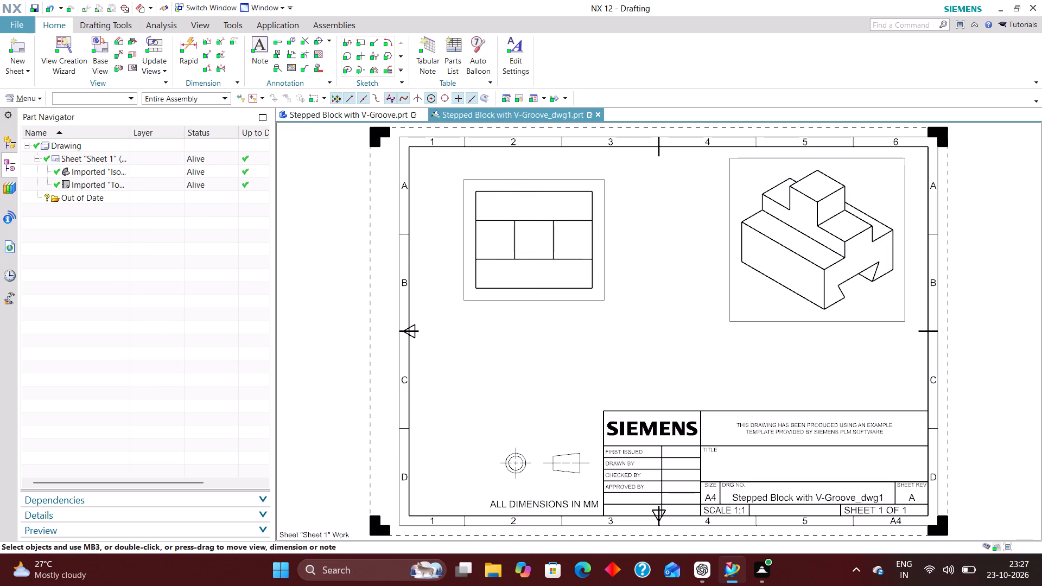
Place another 1:1 base view above the title block, reoriented with the Orient View Tool to face the stepped profile and V-groove end.
{"action": "left_click", "coordinate": [99, 49]}
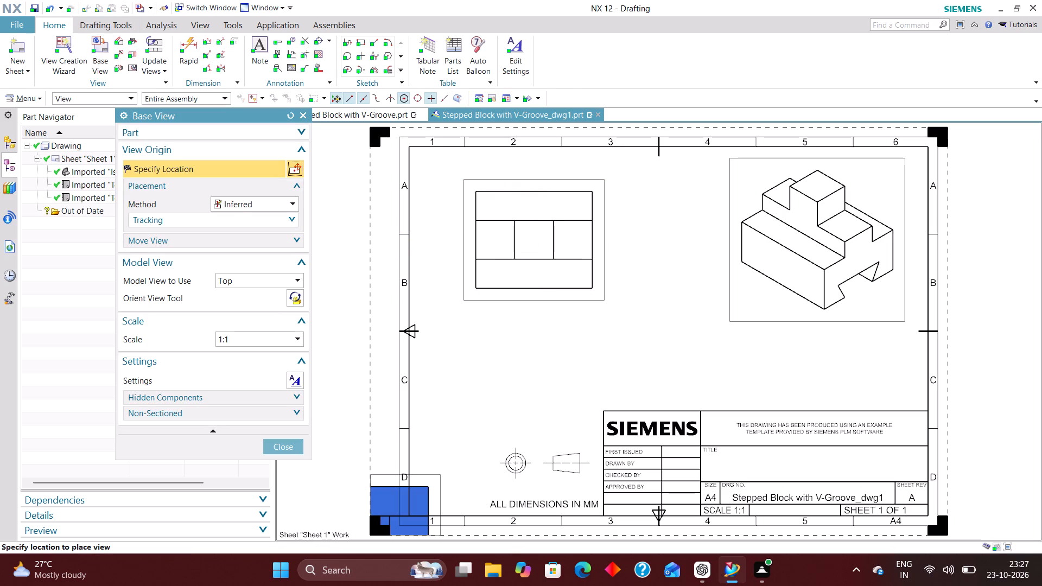
{"action": "left_click", "coordinate": [296, 294]}
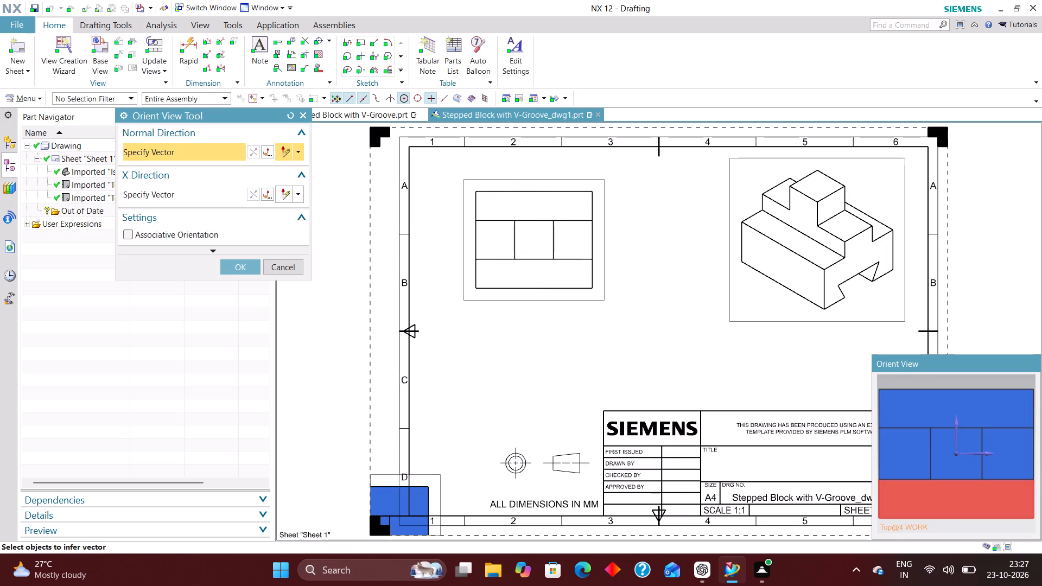
{"action": "middle_click_drag", "start_coordinate": [990, 503], "coordinate": [994, 472]}
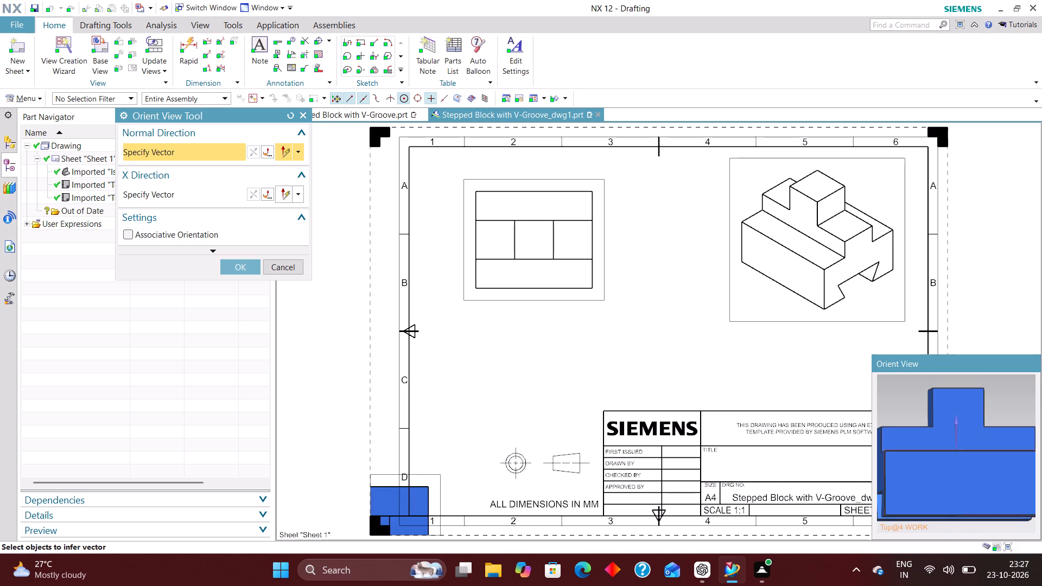
{"action": "right_click_drag", "start_coordinate": [1007, 406], "coordinate": [944, 407]}
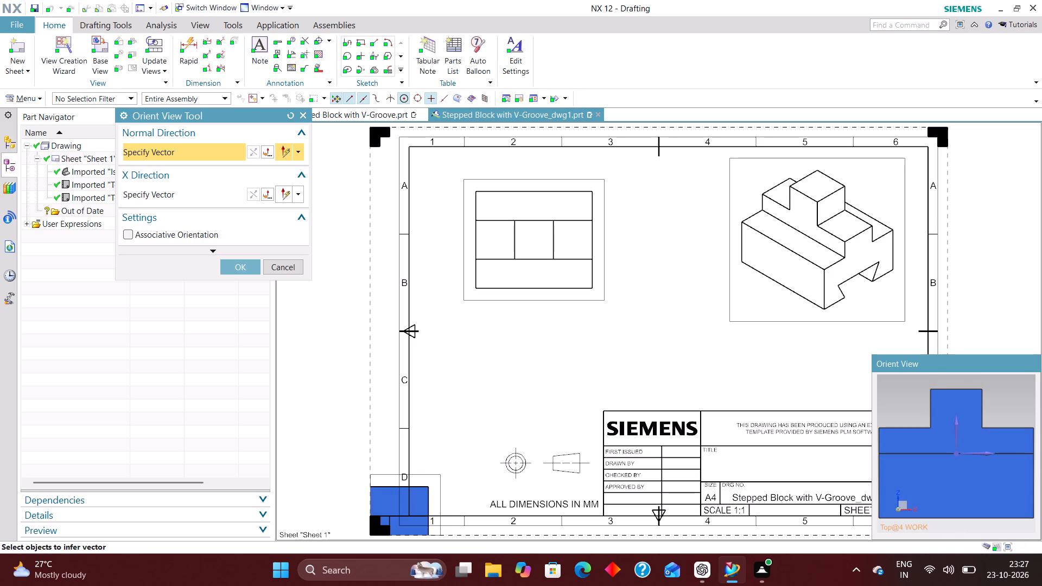
{"action": "middle_click_drag", "start_coordinate": [1014, 414], "coordinate": [1014, 382]}
{"action": "scroll", "coordinate": [1014, 383], "scroll_direction": "up", "scroll_amount": 1}
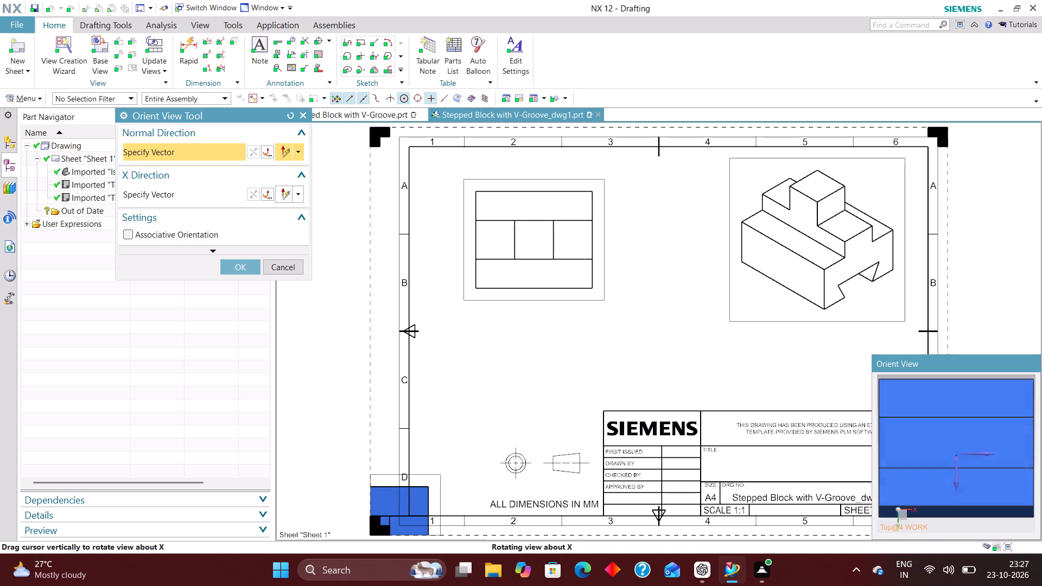
{"action": "middle_click_drag", "start_coordinate": [1014, 382], "coordinate": [997, 409]}
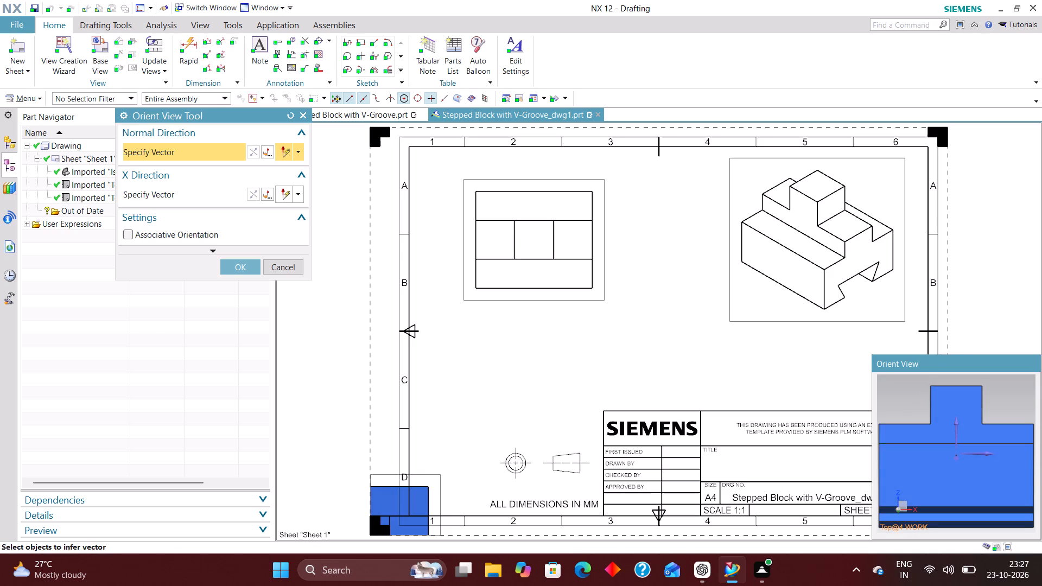
{"action": "middle_click_drag", "start_coordinate": [1023, 494], "coordinate": [973, 493]}
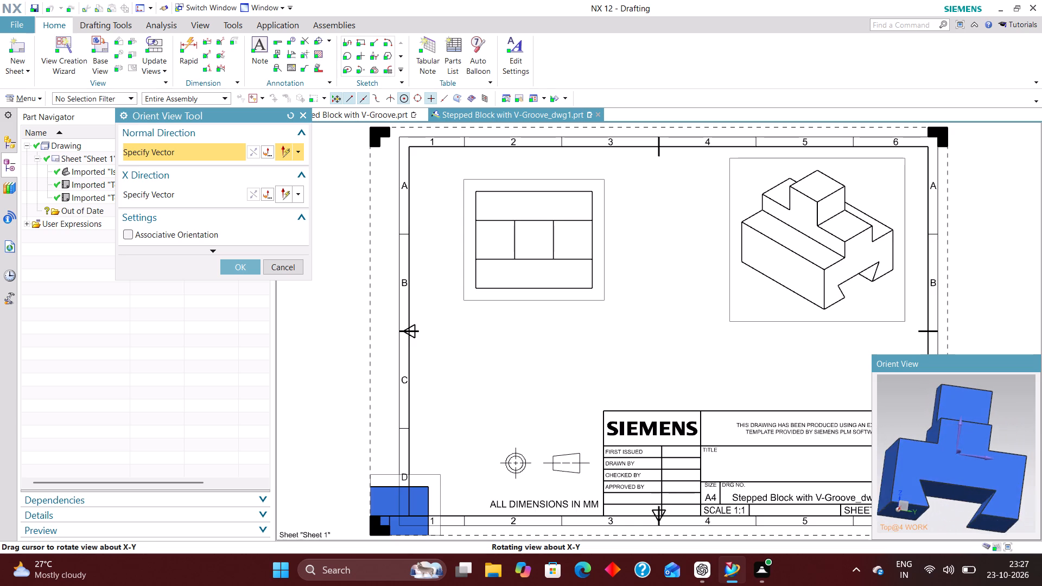
{"action": "middle_click_drag", "start_coordinate": [973, 493], "coordinate": [974, 494]}
{"action": "right_click_drag", "start_coordinate": [1019, 390], "coordinate": [971, 397]}
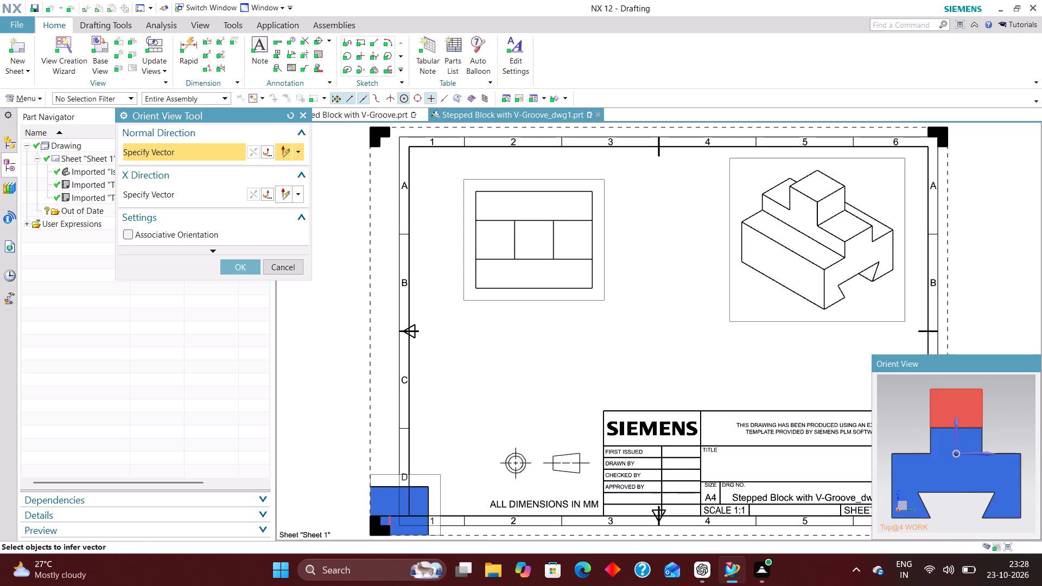
{"action": "left_click", "coordinate": [240, 262]}
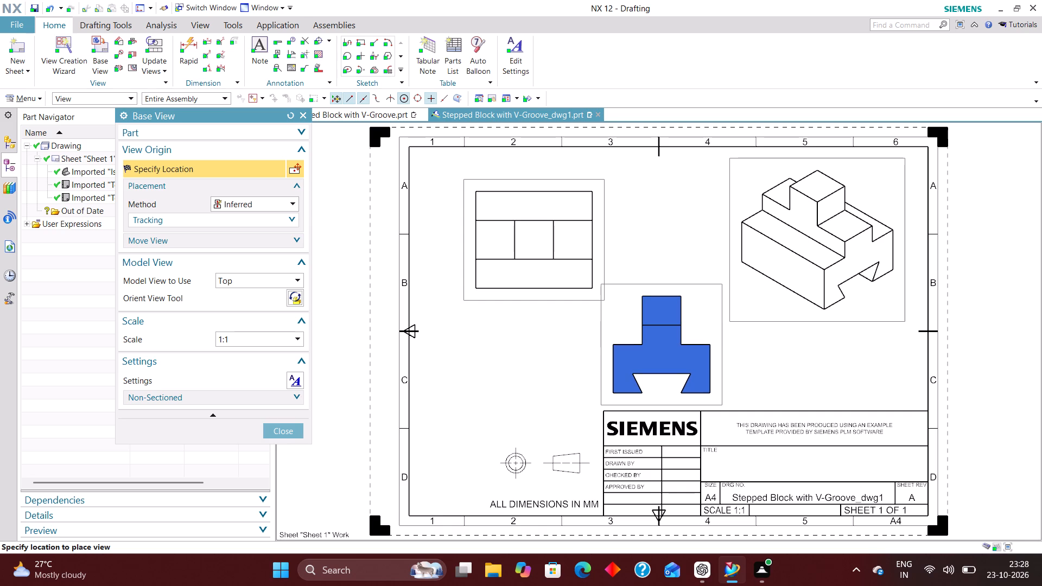
{"action": "left_click", "coordinate": [662, 345]}
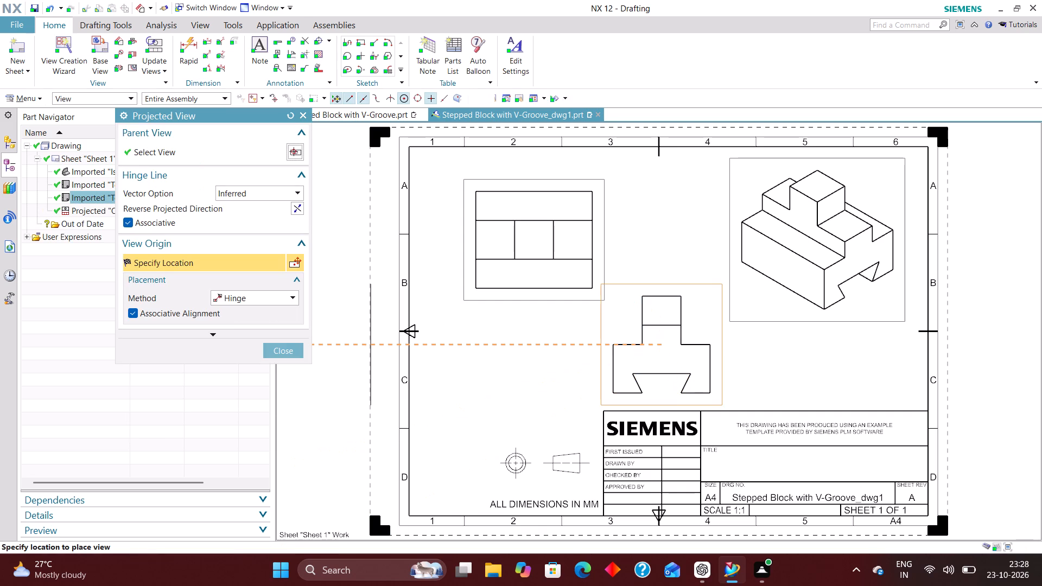
Leave the projected view unplaced; shift the top and profile views leftward and lower the isometric view to align with the top view's upper border.
{"action": "left_click", "coordinate": [288, 351]}
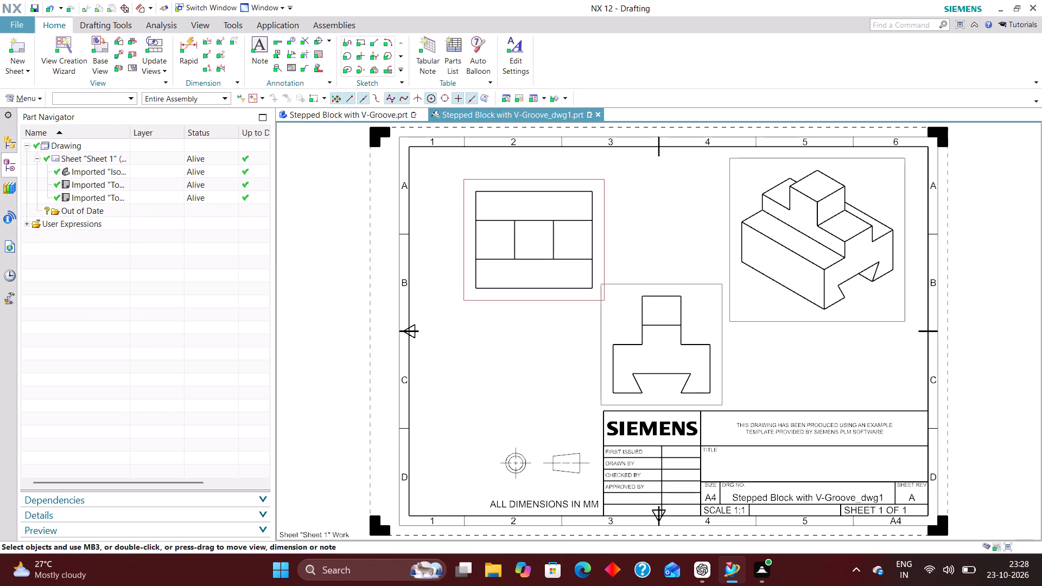
{"action": "left_click_drag", "start_coordinate": [465, 286], "coordinate": [437, 277]}
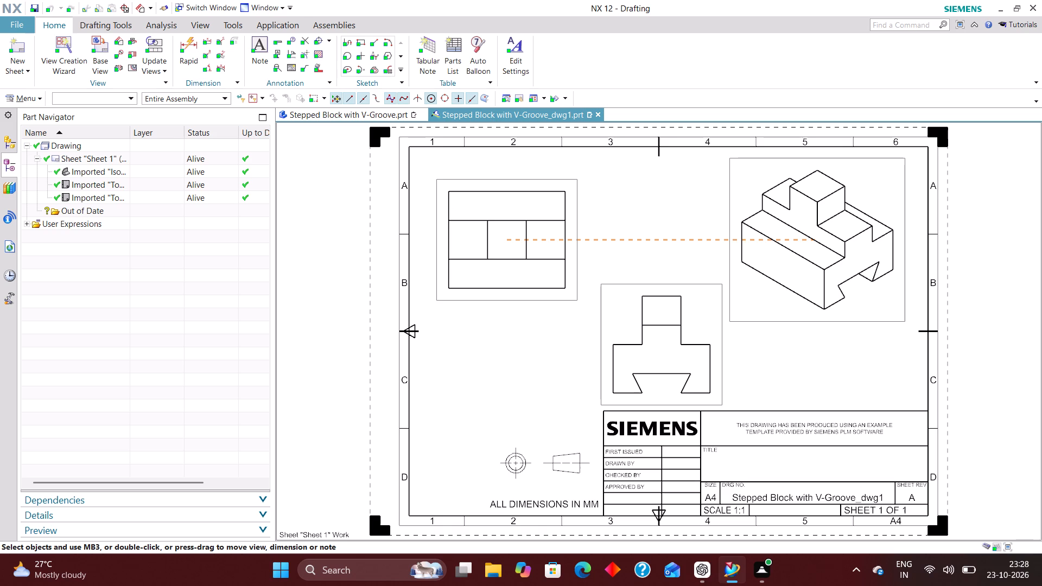
{"action": "left_click_drag", "start_coordinate": [437, 277], "coordinate": [431, 278]}
{"action": "left_click_drag", "start_coordinate": [659, 282], "coordinate": [647, 284]}
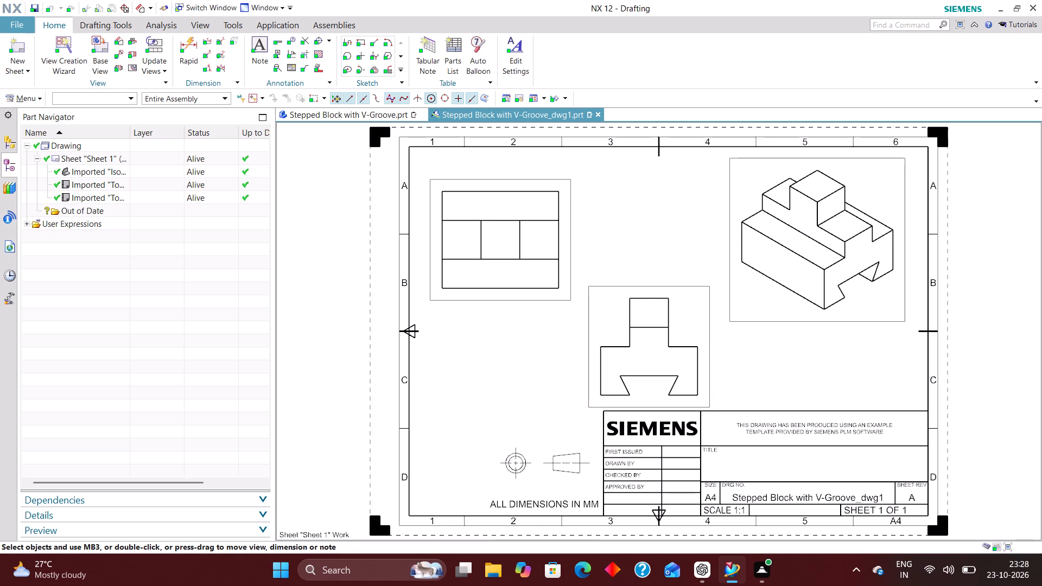
{"action": "left_click_drag", "start_coordinate": [647, 284], "coordinate": [645, 281]}
{"action": "left_click_drag", "start_coordinate": [836, 321], "coordinate": [841, 341]}
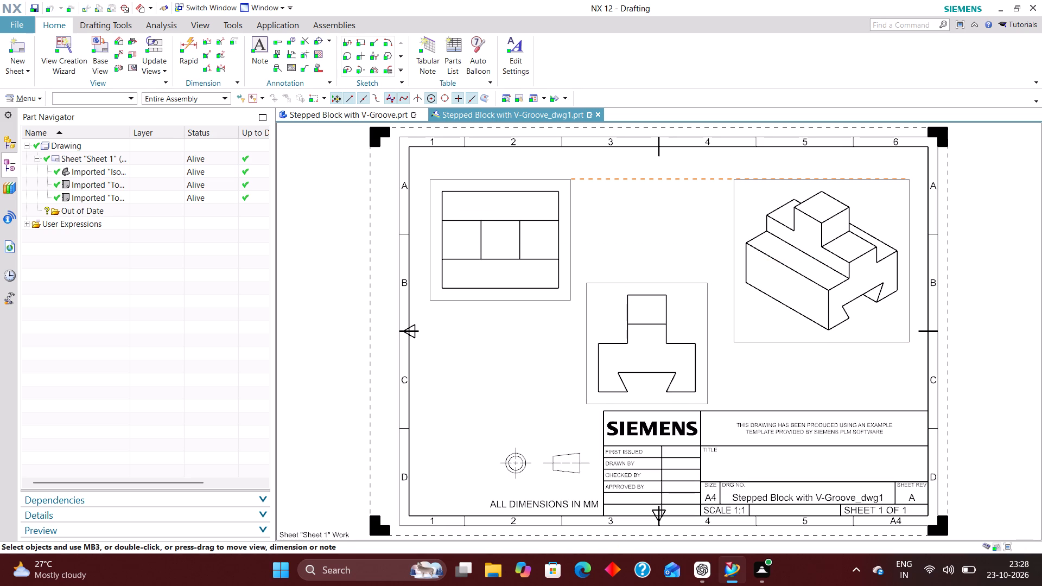
{"action": "left_click_drag", "start_coordinate": [841, 341], "coordinate": [841, 342]}
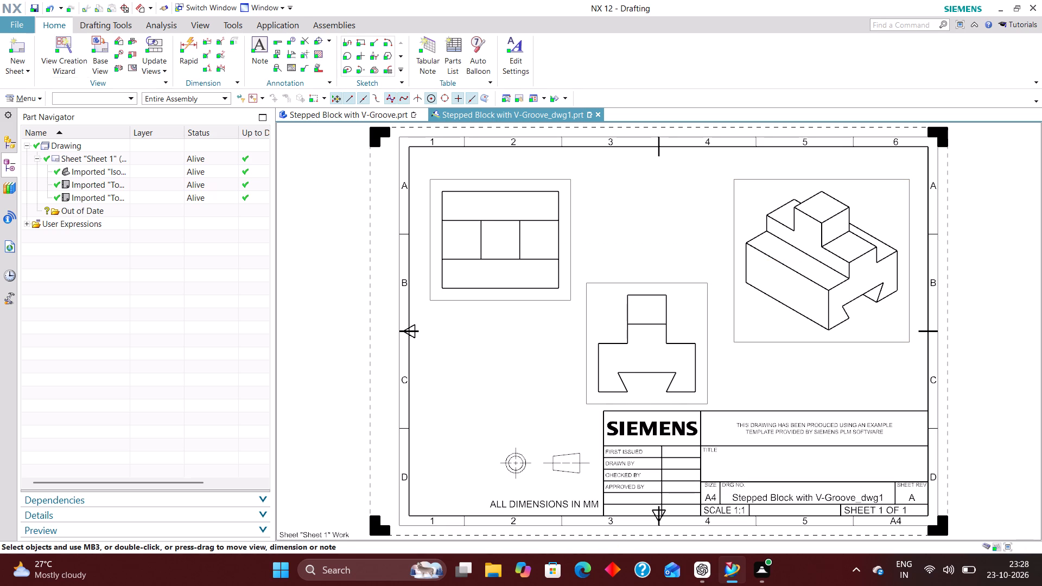
Start Rapid Dimension and set its measurement method to Inferred.
{"action": "left_click", "coordinate": [186, 48]}
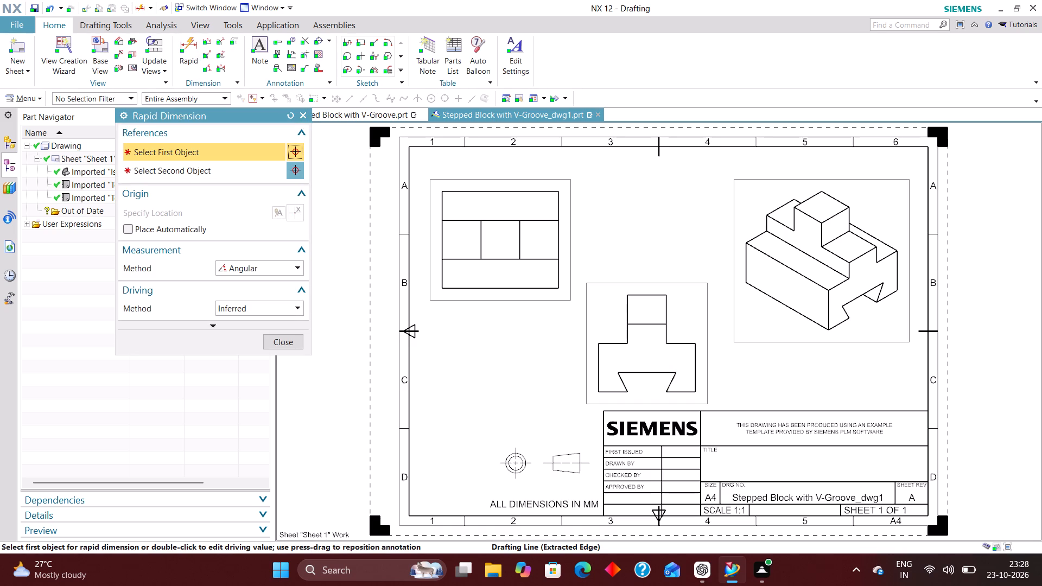
{"action": "scroll", "coordinate": [635, 398], "scroll_direction": "up", "scroll_amount": 3}
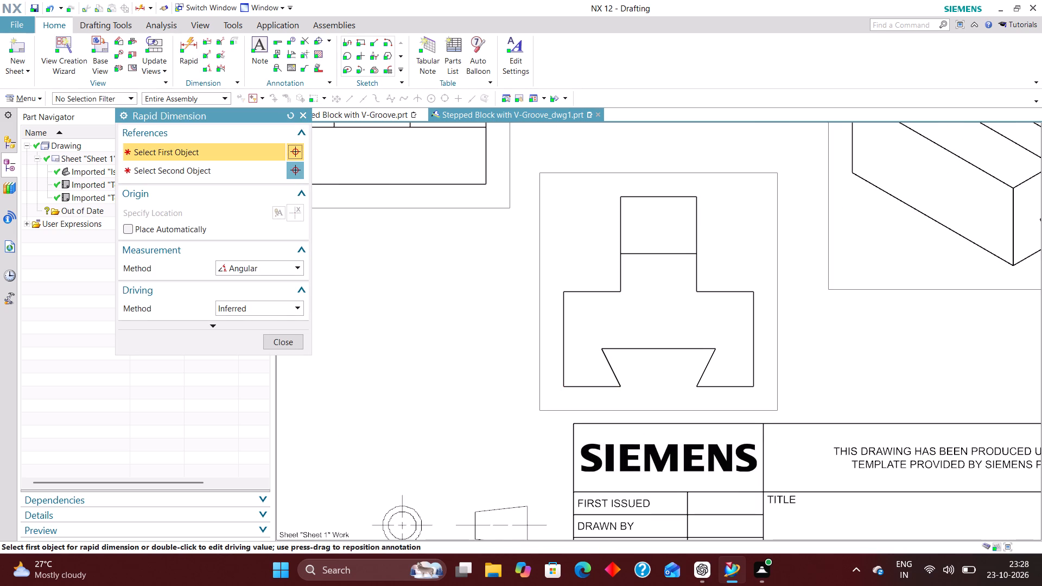
{"action": "left_click", "coordinate": [288, 270]}
{"action": "left_click", "coordinate": [268, 282]}
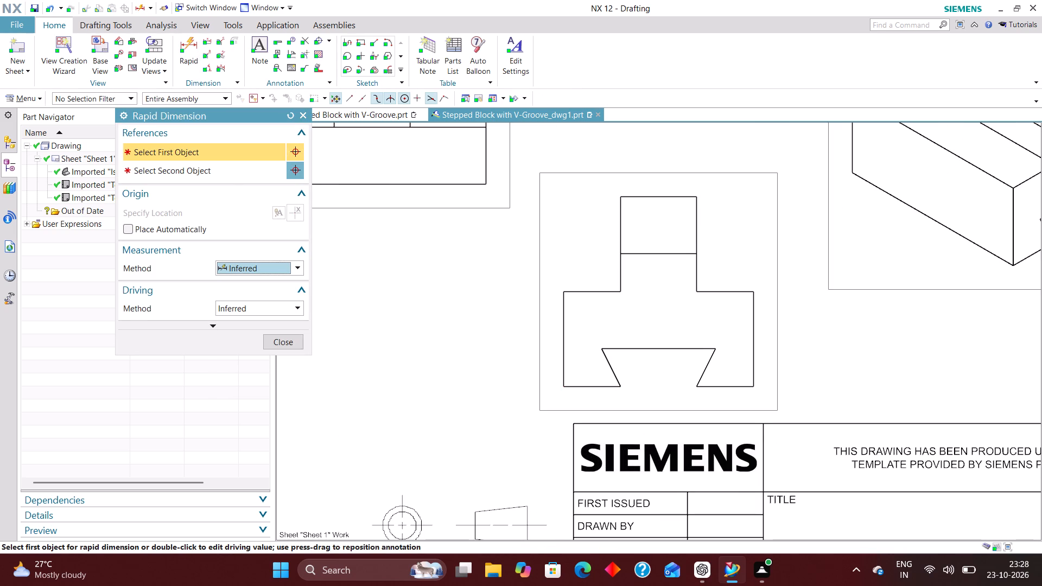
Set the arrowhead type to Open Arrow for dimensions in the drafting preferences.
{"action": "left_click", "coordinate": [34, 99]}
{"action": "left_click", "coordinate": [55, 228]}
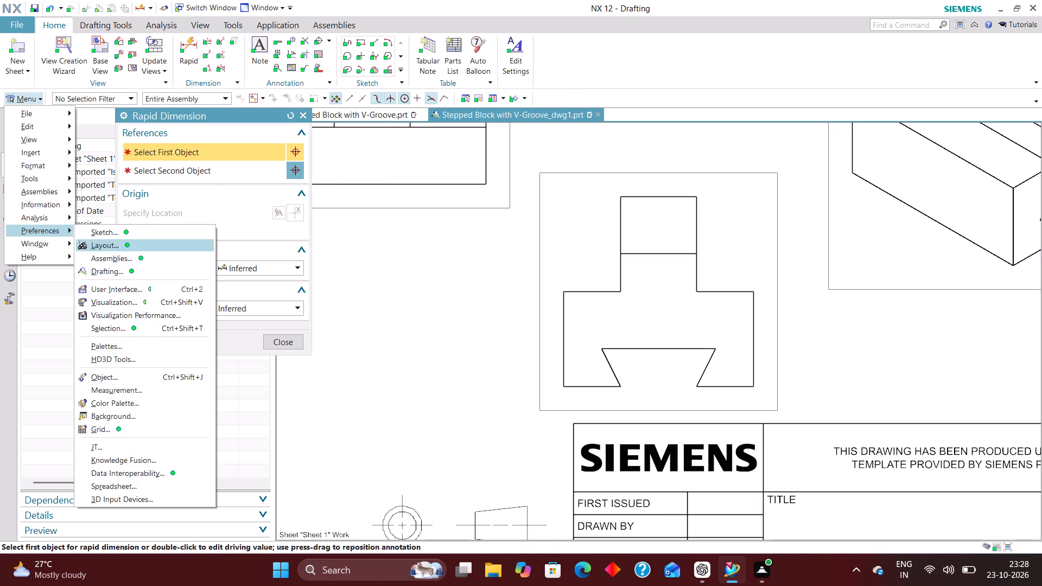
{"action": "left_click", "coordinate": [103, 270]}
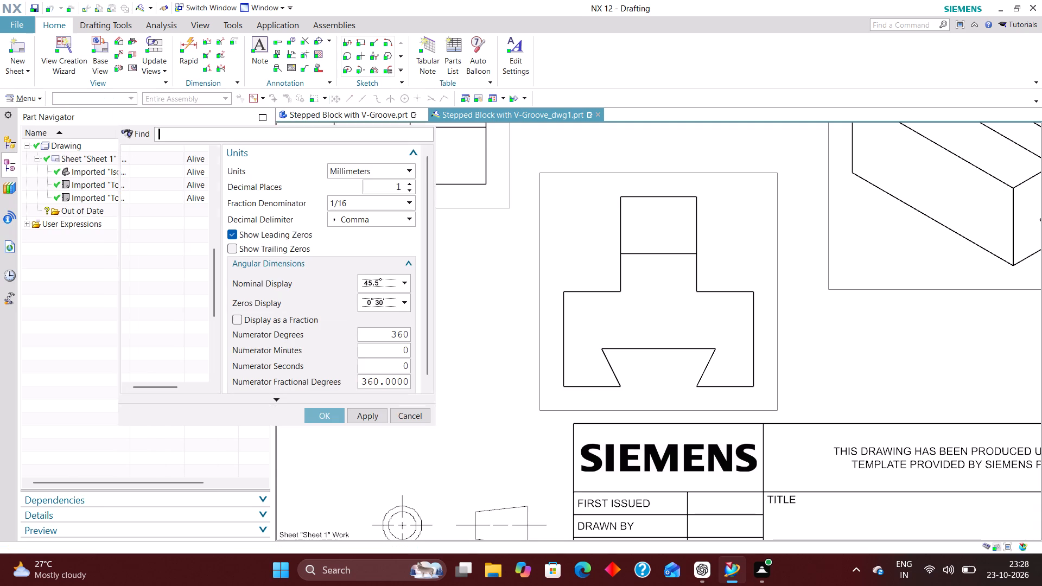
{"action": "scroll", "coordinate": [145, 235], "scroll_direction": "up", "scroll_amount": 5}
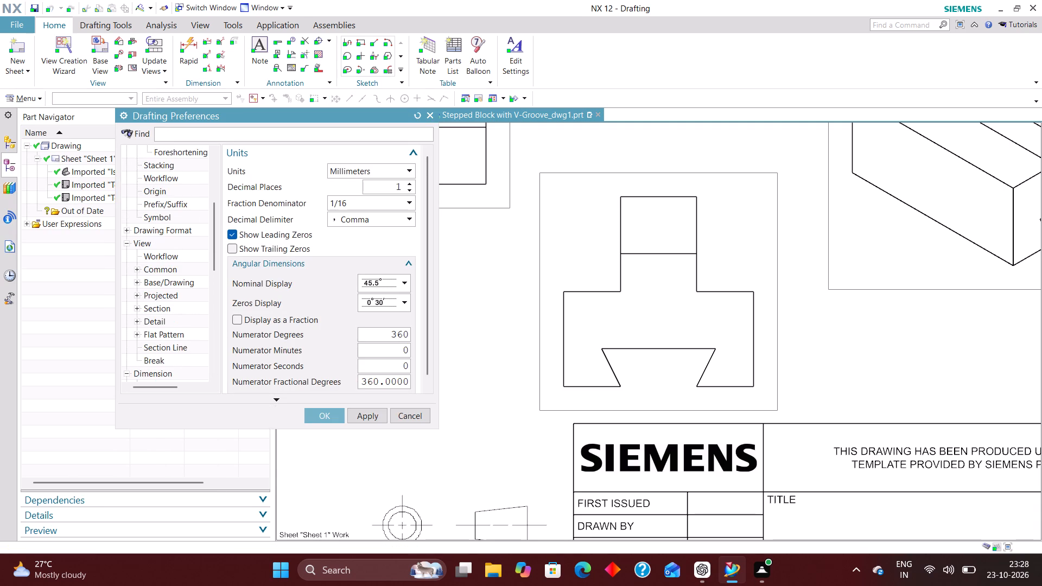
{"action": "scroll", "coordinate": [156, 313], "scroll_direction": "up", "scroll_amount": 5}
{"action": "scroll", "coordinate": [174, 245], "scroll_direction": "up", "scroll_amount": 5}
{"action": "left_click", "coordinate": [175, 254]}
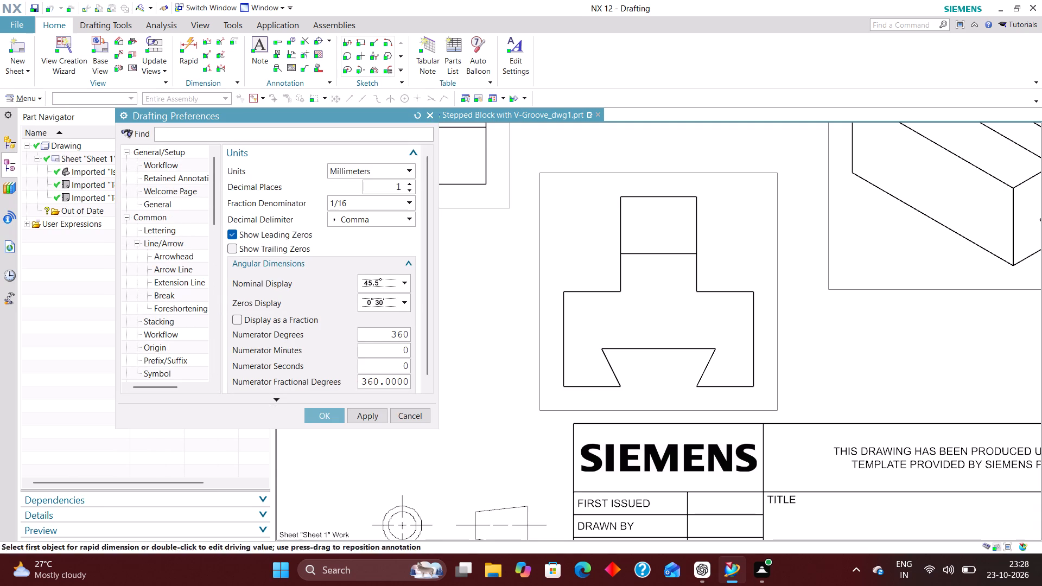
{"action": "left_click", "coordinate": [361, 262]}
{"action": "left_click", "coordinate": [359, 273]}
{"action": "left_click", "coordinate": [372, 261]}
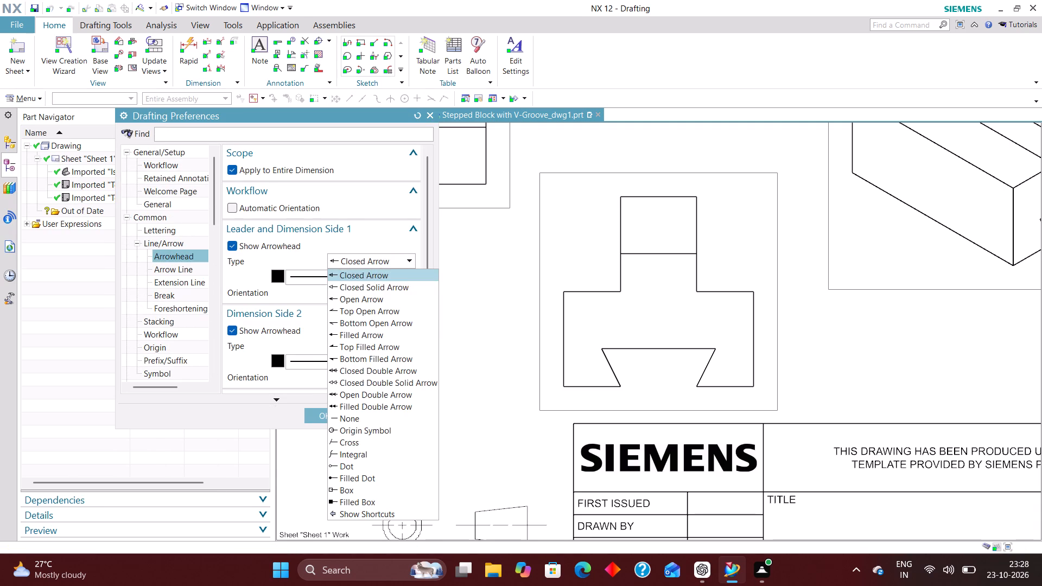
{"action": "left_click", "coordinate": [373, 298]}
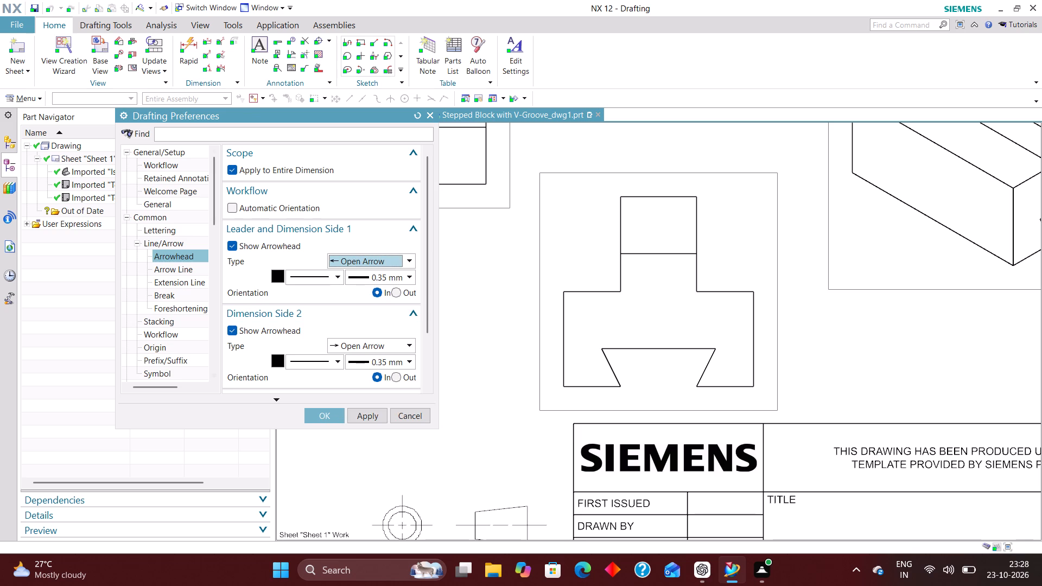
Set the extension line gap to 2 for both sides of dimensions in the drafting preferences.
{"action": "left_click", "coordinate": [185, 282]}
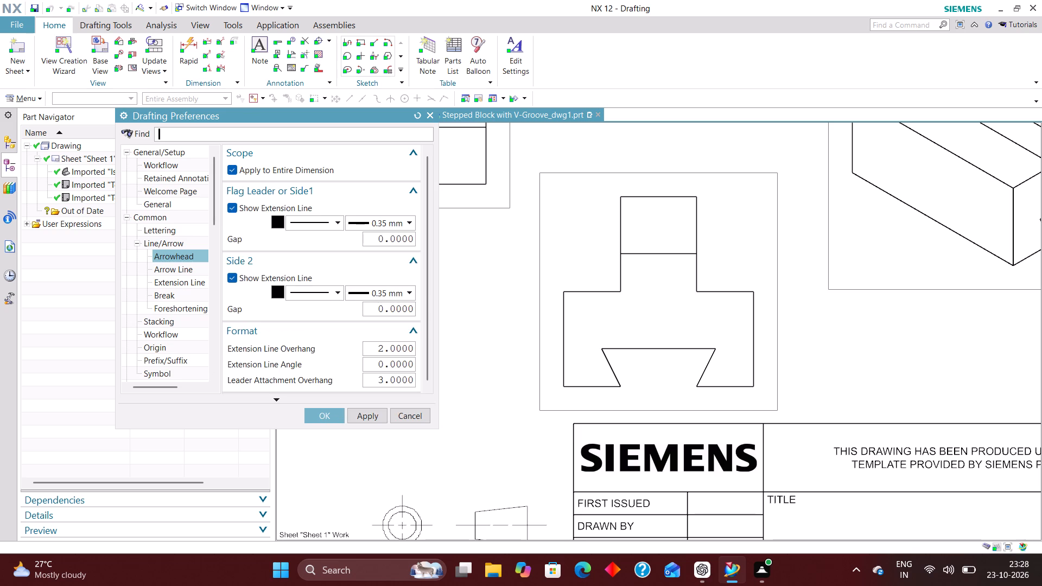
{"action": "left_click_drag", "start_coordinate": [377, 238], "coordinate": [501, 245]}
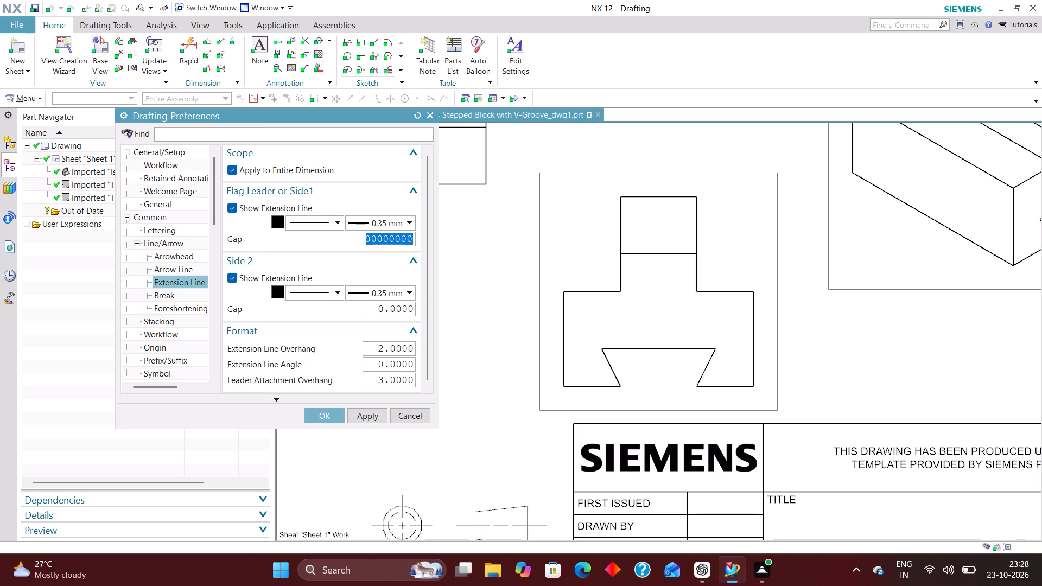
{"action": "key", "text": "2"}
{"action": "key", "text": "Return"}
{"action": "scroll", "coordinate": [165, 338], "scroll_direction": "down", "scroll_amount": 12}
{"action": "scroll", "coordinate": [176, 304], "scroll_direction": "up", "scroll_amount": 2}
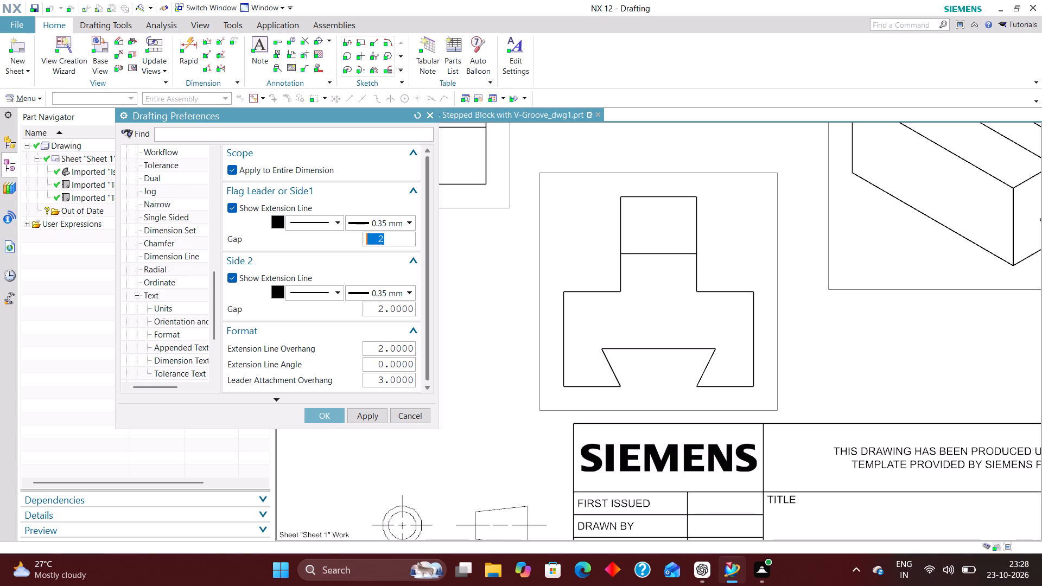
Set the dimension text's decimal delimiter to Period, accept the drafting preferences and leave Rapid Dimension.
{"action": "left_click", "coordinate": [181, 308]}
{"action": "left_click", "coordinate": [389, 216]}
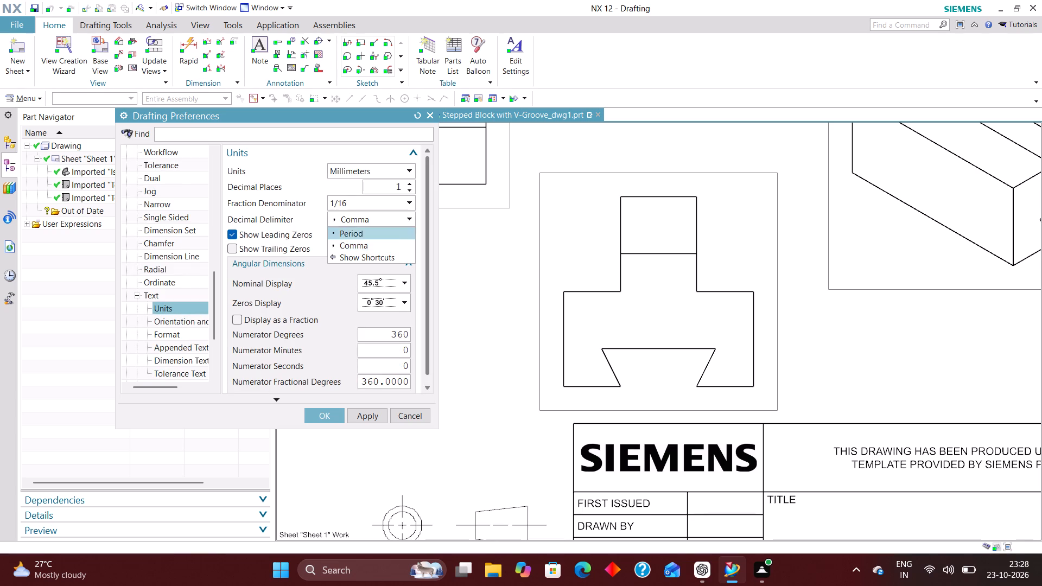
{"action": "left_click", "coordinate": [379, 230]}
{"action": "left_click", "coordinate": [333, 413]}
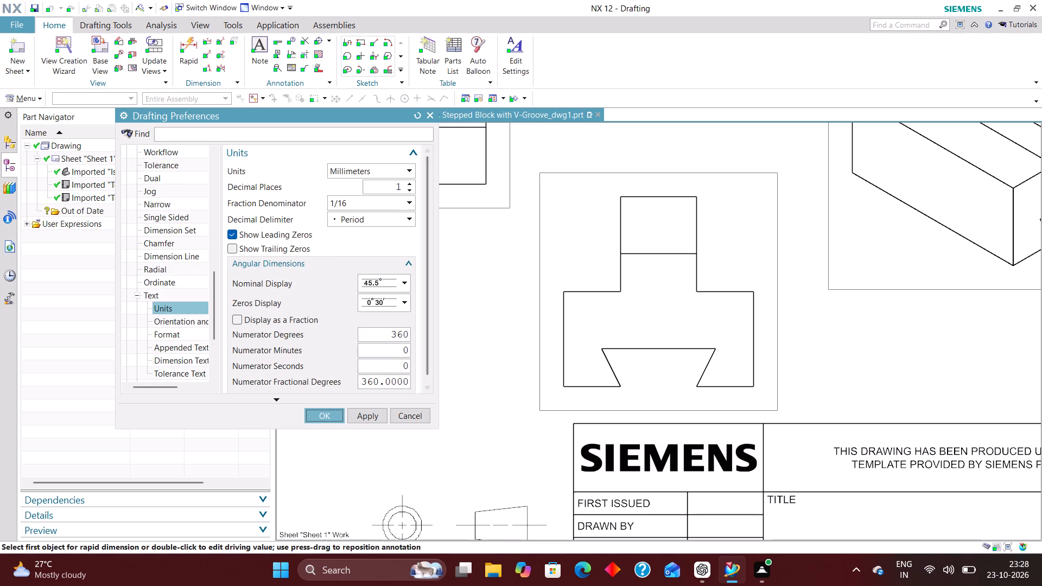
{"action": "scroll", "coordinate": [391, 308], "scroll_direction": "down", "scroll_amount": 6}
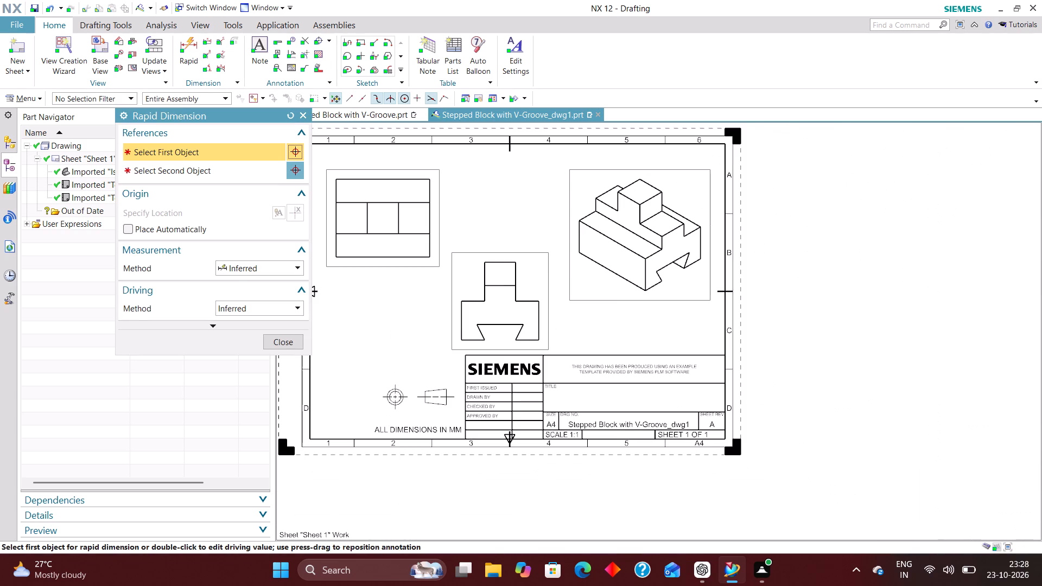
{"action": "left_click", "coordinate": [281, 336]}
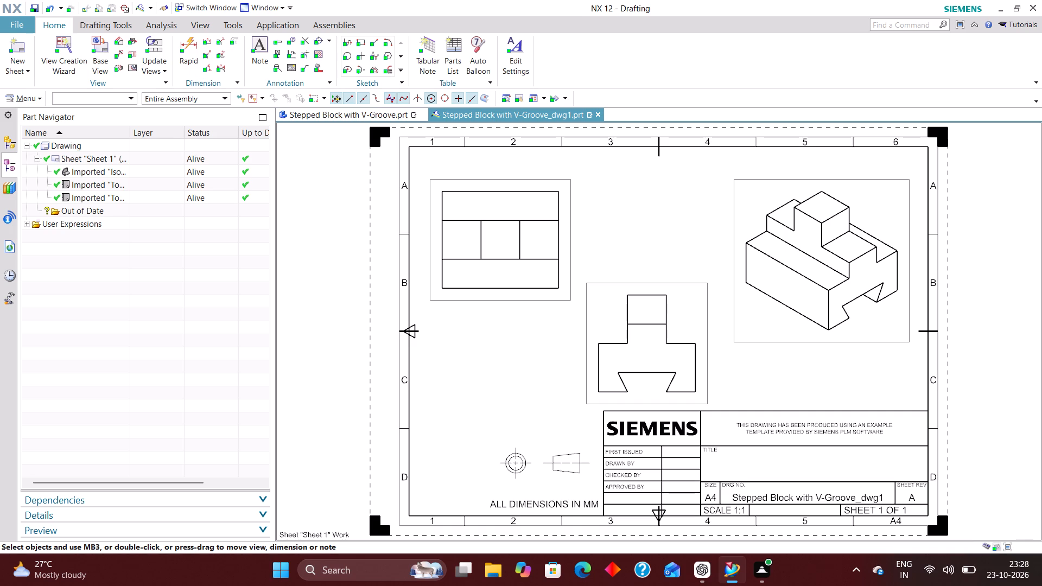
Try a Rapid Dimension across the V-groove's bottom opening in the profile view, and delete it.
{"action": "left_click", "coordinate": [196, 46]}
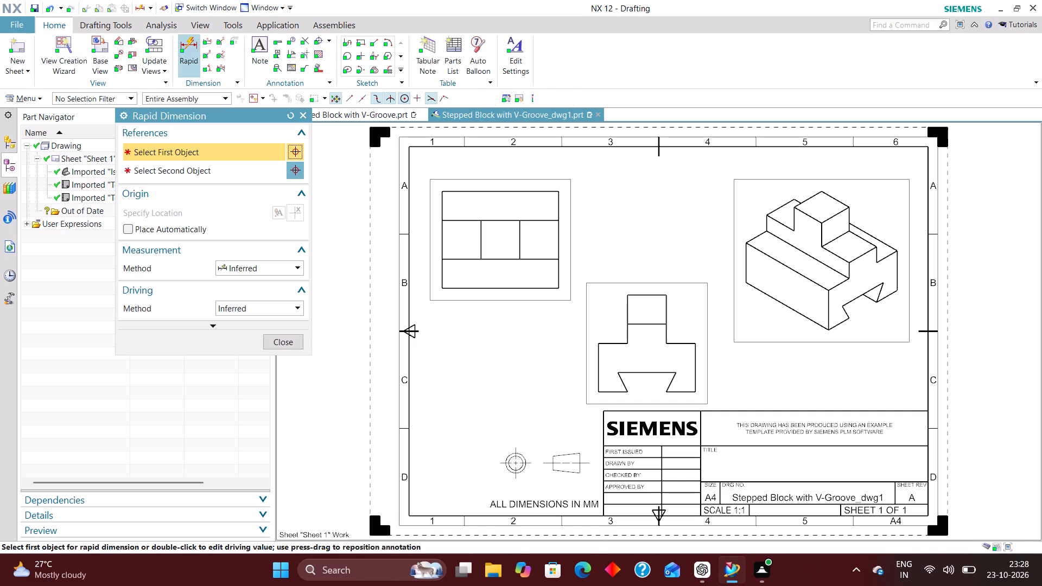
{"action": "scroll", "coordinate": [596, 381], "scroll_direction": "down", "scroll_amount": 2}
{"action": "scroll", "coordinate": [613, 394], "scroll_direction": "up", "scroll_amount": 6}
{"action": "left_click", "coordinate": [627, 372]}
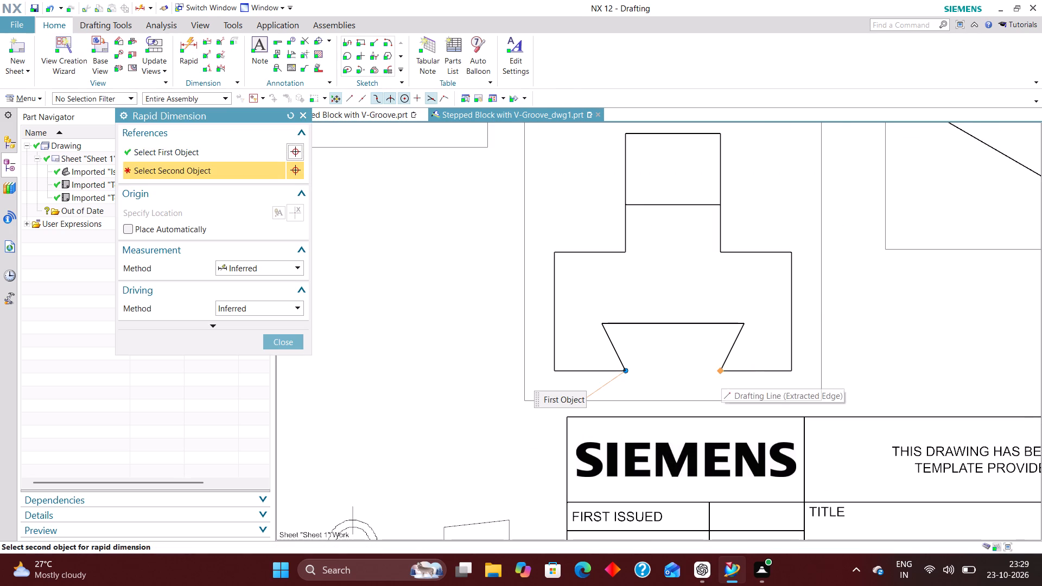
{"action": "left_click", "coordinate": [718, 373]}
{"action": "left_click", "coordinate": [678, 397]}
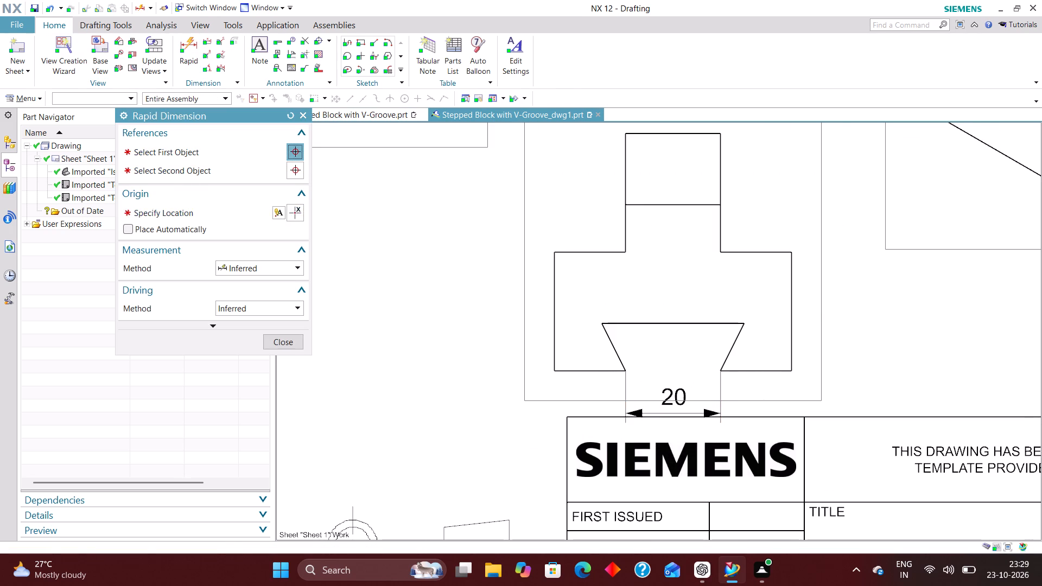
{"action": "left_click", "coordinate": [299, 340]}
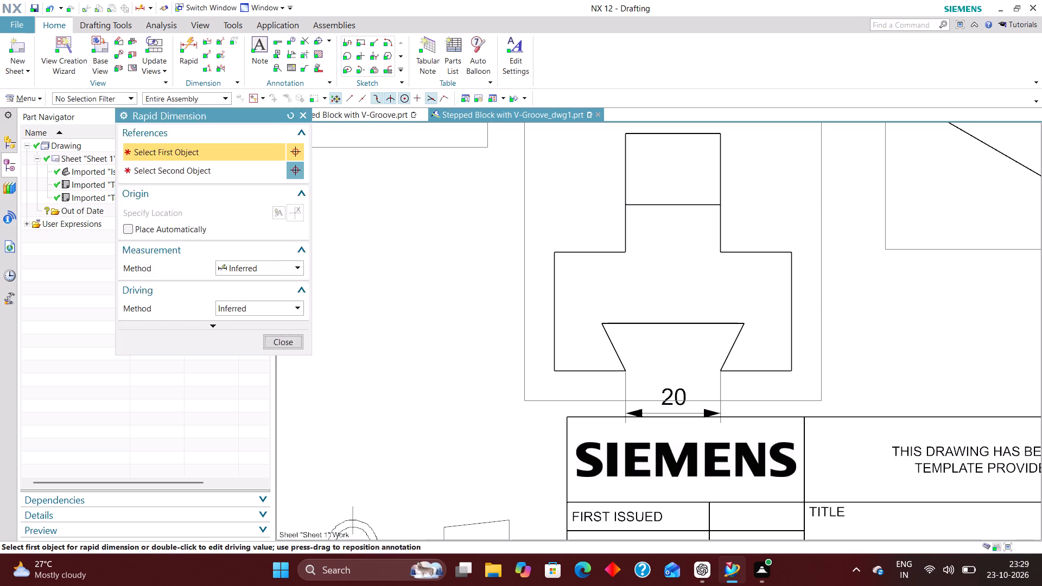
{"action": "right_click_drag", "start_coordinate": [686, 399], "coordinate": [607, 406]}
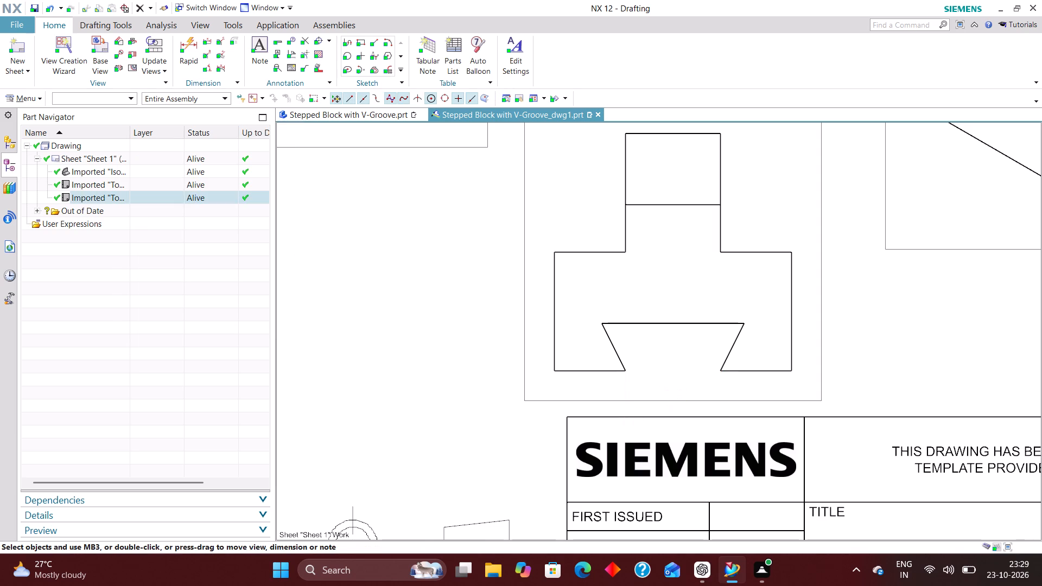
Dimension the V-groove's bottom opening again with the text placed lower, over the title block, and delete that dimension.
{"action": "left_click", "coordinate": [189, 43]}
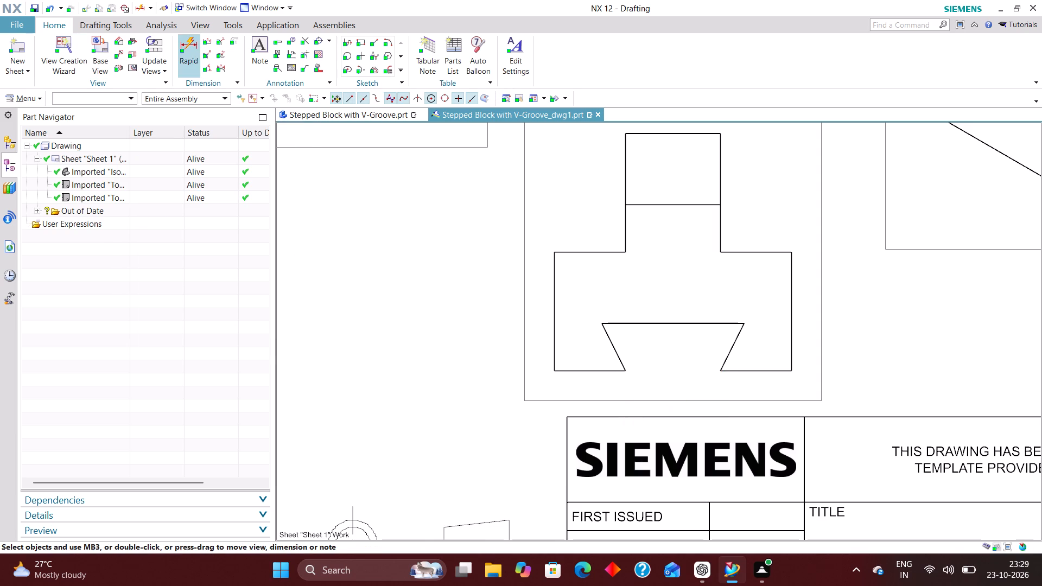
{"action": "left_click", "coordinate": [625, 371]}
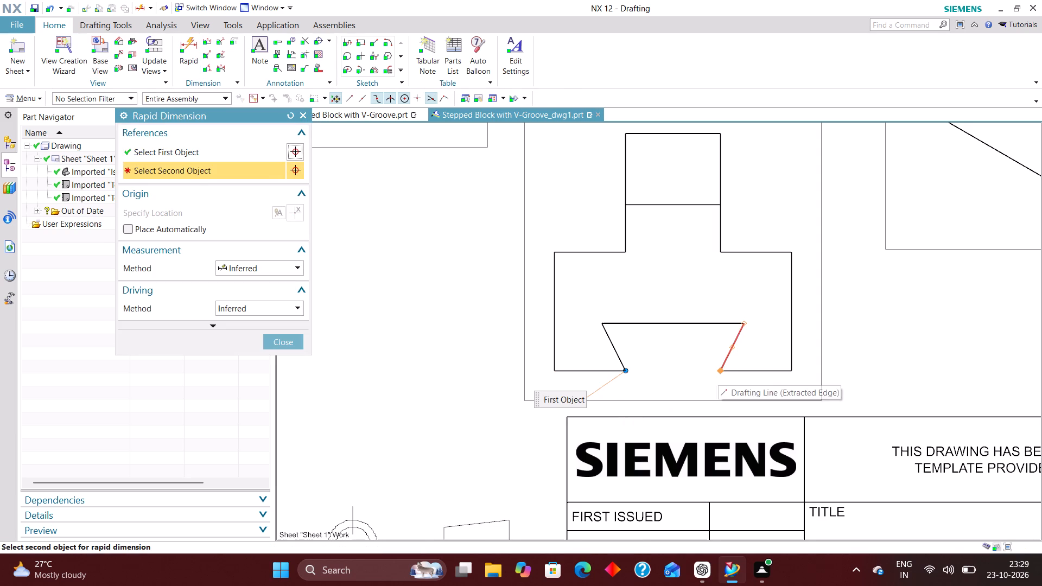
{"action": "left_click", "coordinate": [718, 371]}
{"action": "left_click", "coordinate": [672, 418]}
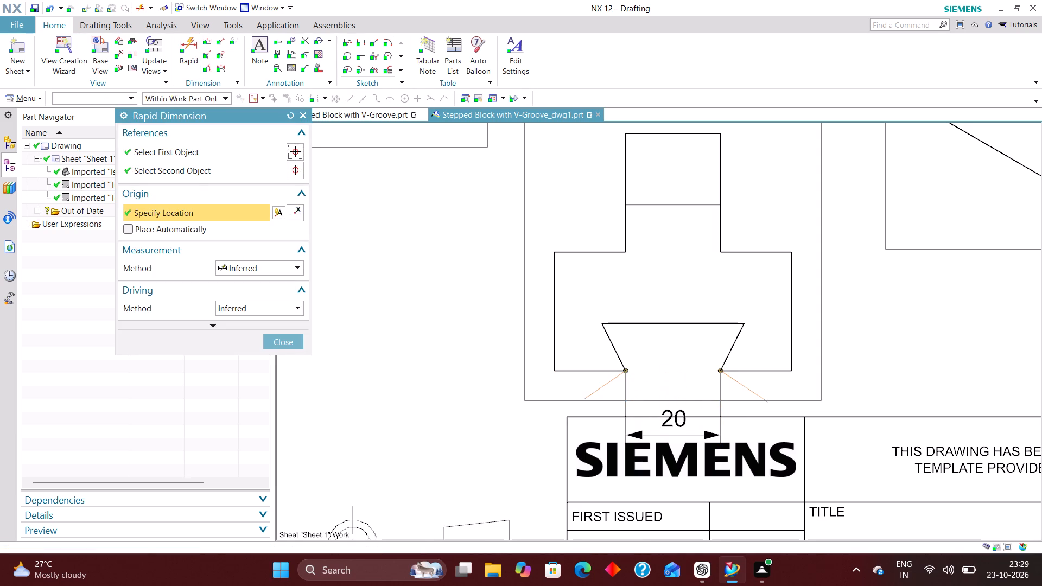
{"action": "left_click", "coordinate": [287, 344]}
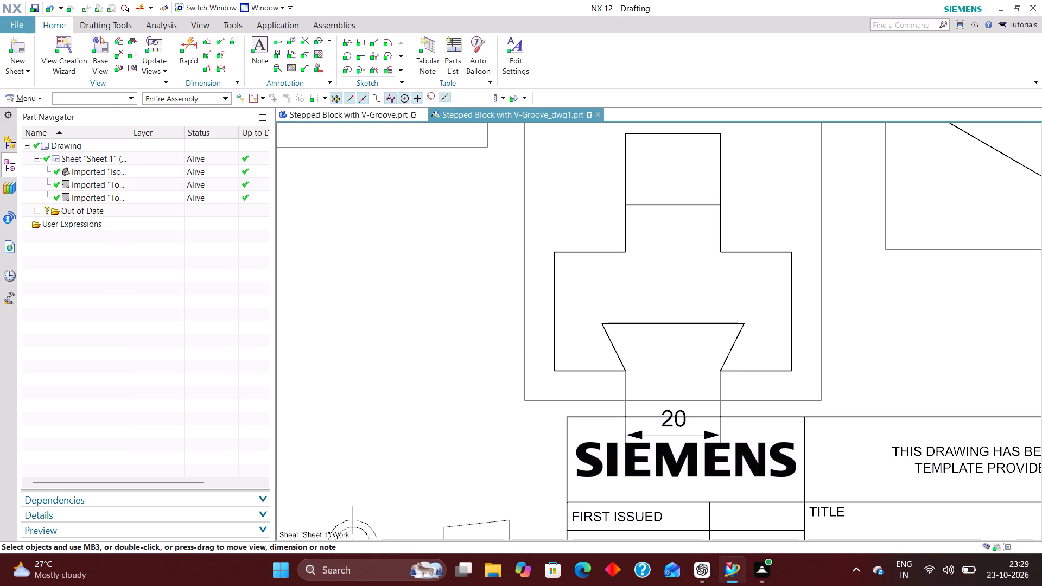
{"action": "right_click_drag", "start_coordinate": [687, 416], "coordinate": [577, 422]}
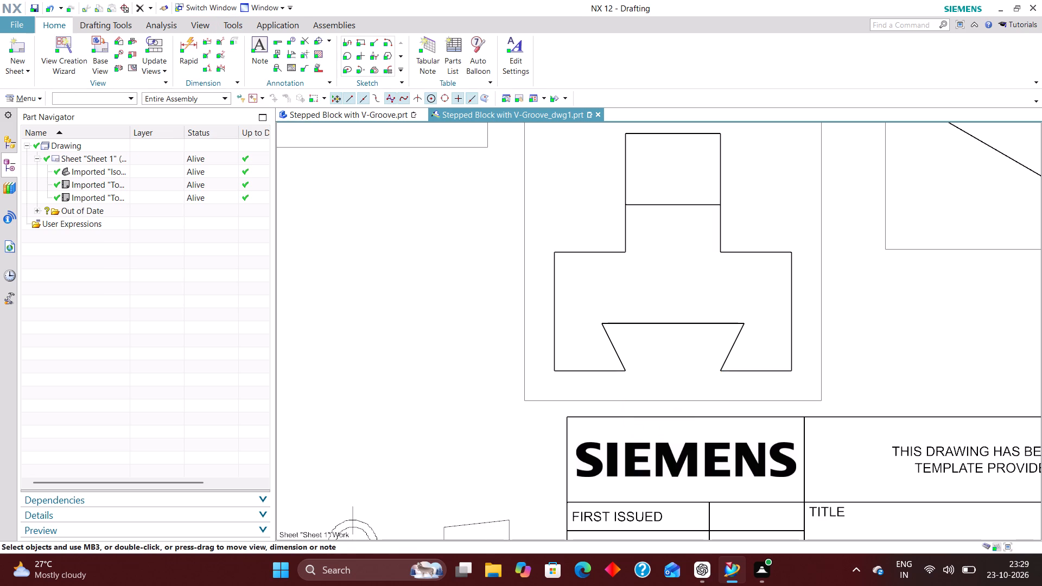
Reopen the drafting preferences and set the dimension text's decimal delimiter to Period.
{"action": "left_click", "coordinate": [34, 98]}
{"action": "left_click", "coordinate": [47, 230]}
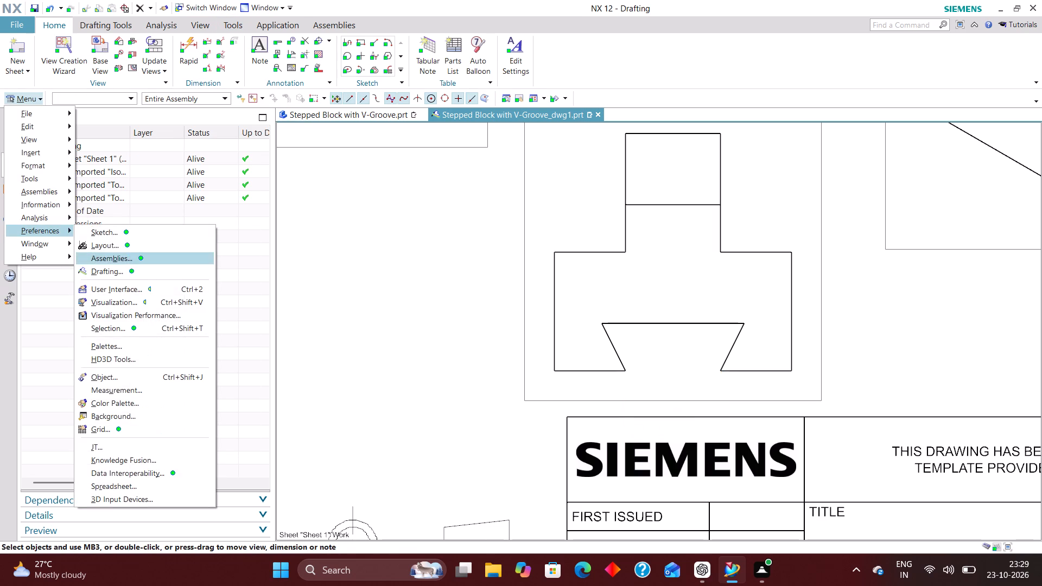
{"action": "left_click", "coordinate": [144, 269]}
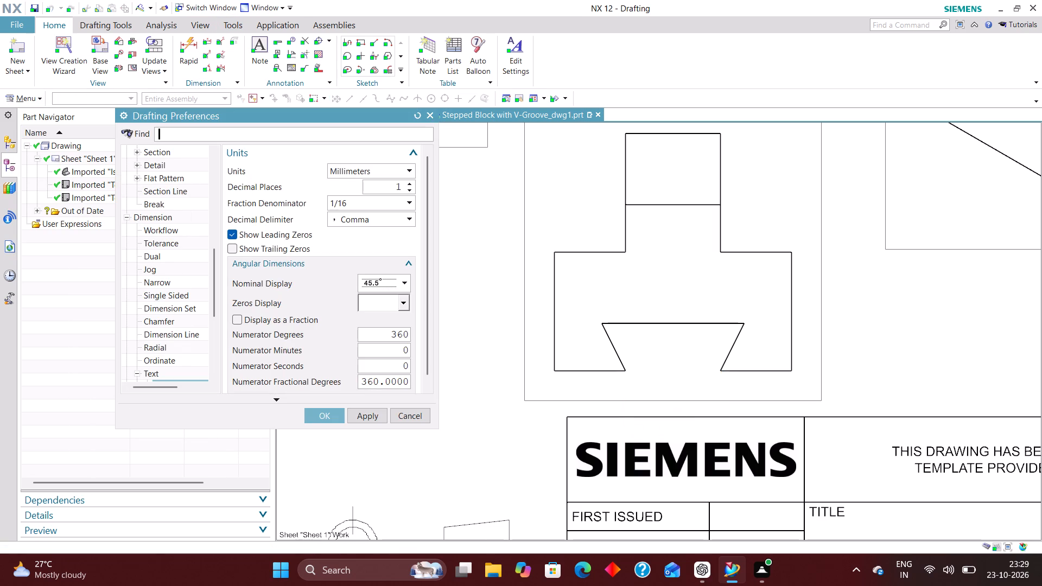
{"action": "scroll", "coordinate": [136, 224], "scroll_direction": "up", "scroll_amount": 5}
{"action": "left_click", "coordinate": [374, 216]}
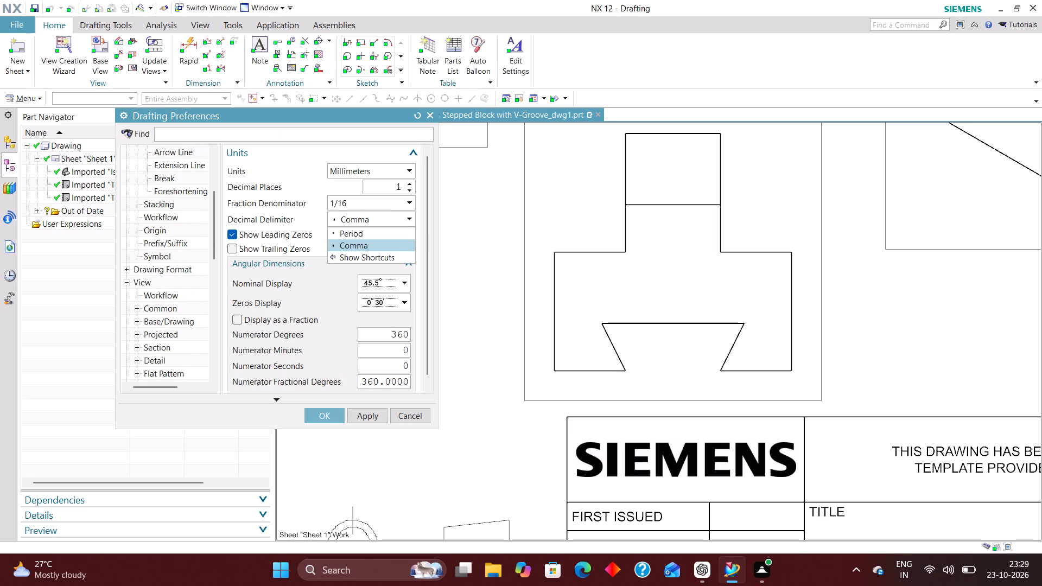
{"action": "left_click", "coordinate": [367, 238]}
Set the dimension arrowhead type to Open Arrow for both dimension sides in the drafting preferences.
{"action": "scroll", "coordinate": [172, 257], "scroll_direction": "up", "scroll_amount": 12}
{"action": "left_click", "coordinate": [182, 252]}
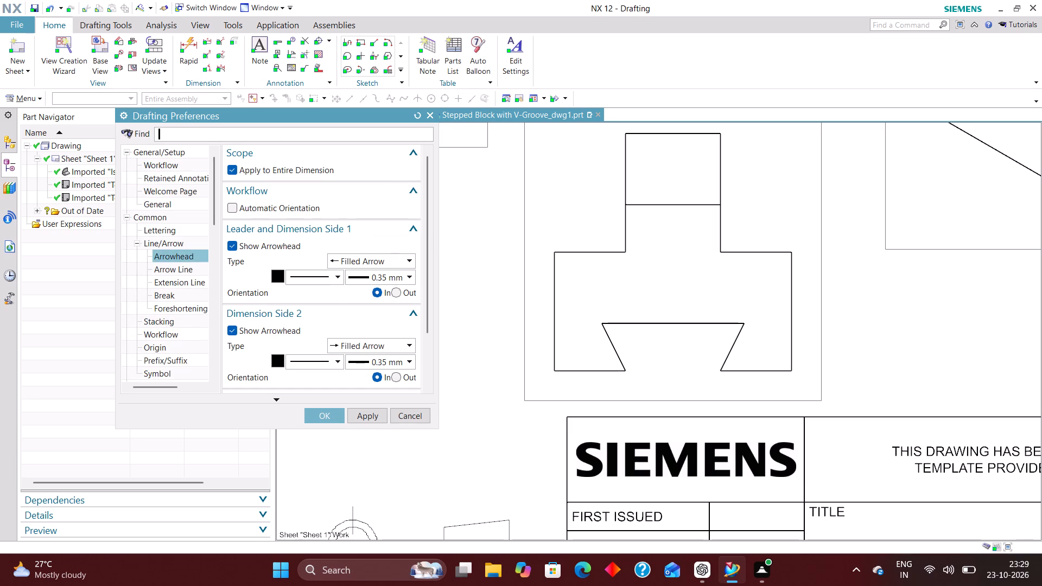
{"action": "left_click", "coordinate": [355, 264]}
{"action": "left_click", "coordinate": [358, 301]}
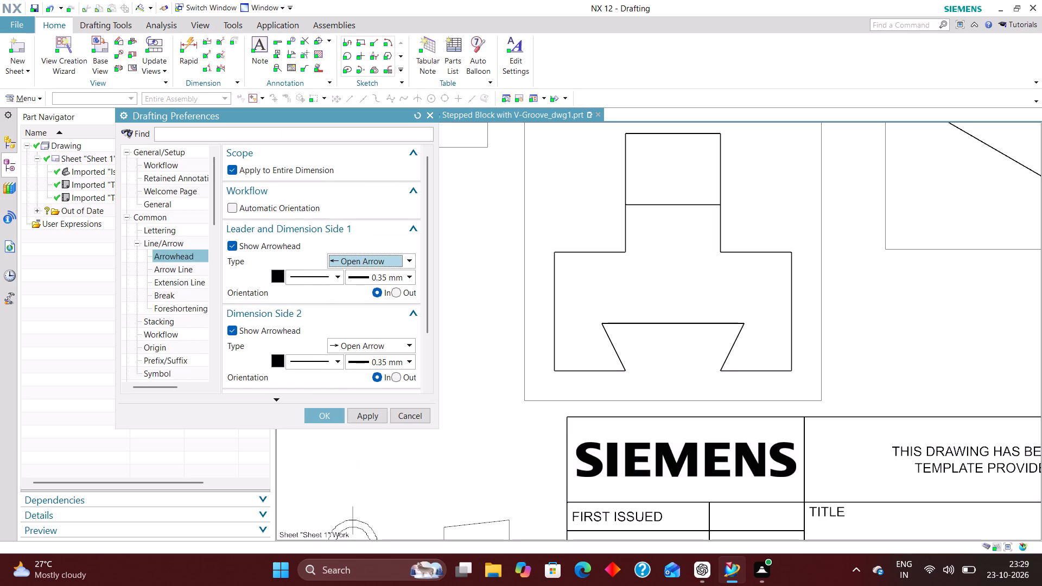
{"action": "scroll", "coordinate": [308, 285], "scroll_direction": "down", "scroll_amount": 2}
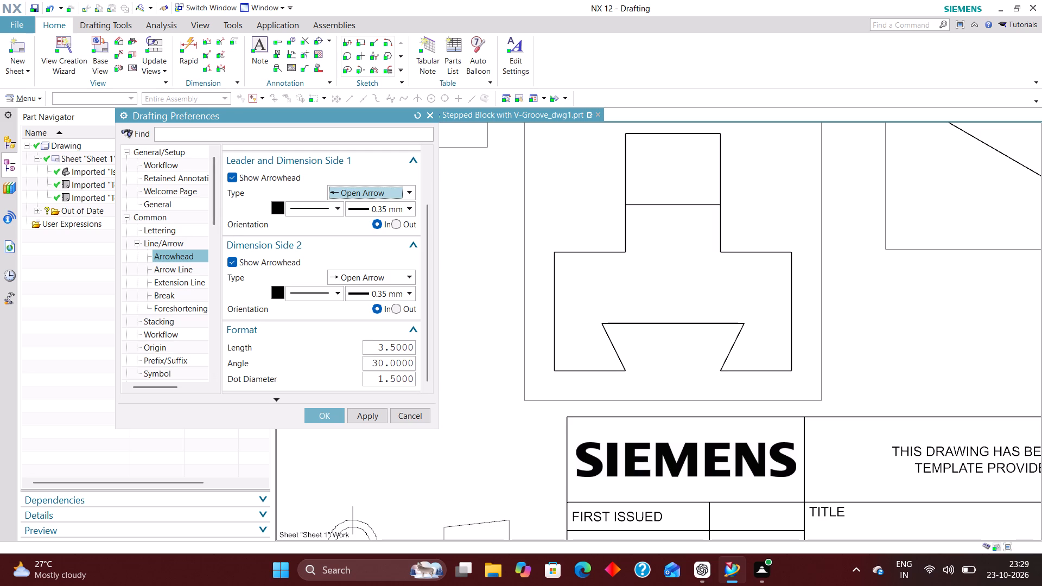
Set the extension line gap to 2 and accept the drafting preferences.
{"action": "left_click", "coordinate": [192, 282]}
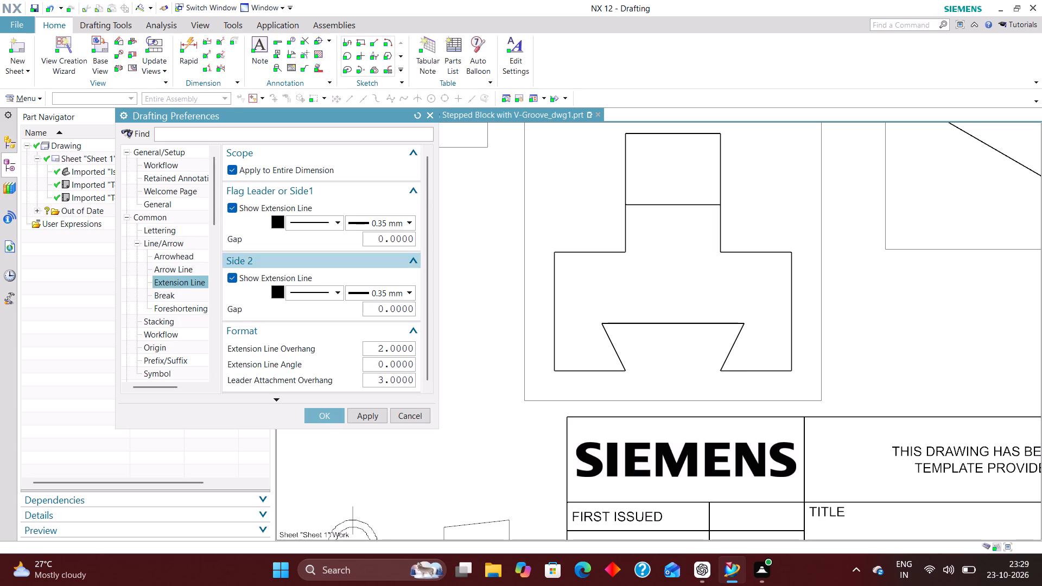
{"action": "left_click_drag", "start_coordinate": [377, 240], "coordinate": [498, 246]}
{"action": "key", "text": "2"}
{"action": "key", "text": "Return"}
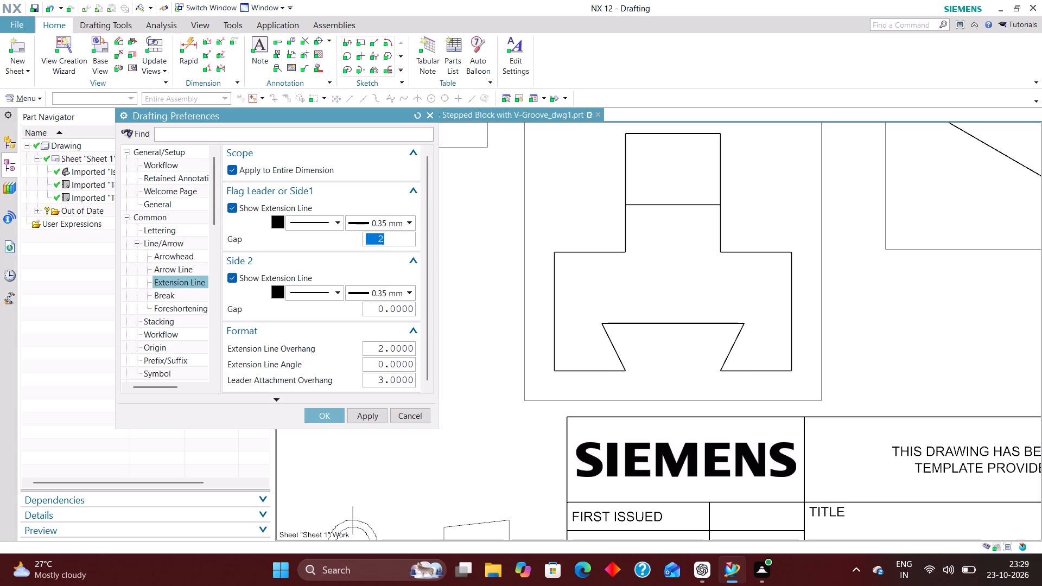
{"action": "left_click", "coordinate": [328, 417]}
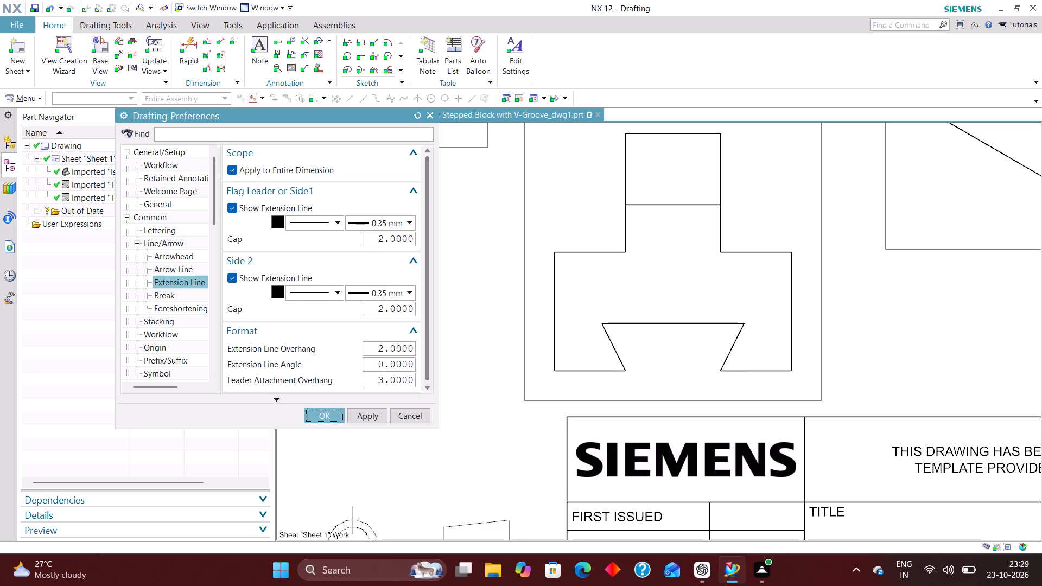
Add Rapid Dimensions to the V-groove in the profile view, one below its bottom opening and one above its wider inner edge.
{"action": "scroll", "coordinate": [409, 361], "scroll_direction": "down", "scroll_amount": 3}
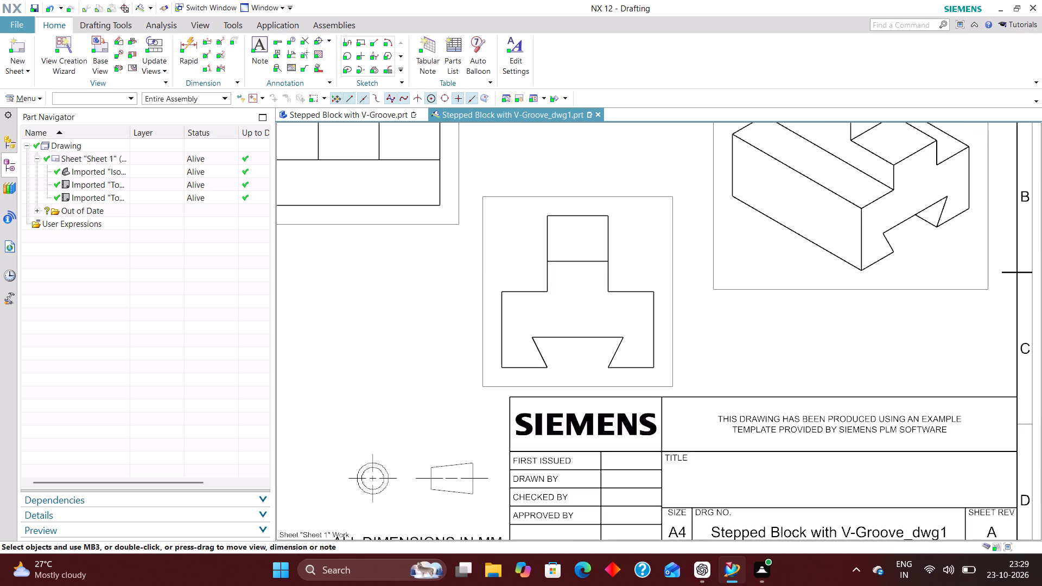
{"action": "left_click", "coordinate": [187, 46]}
{"action": "left_click", "coordinate": [551, 369]}
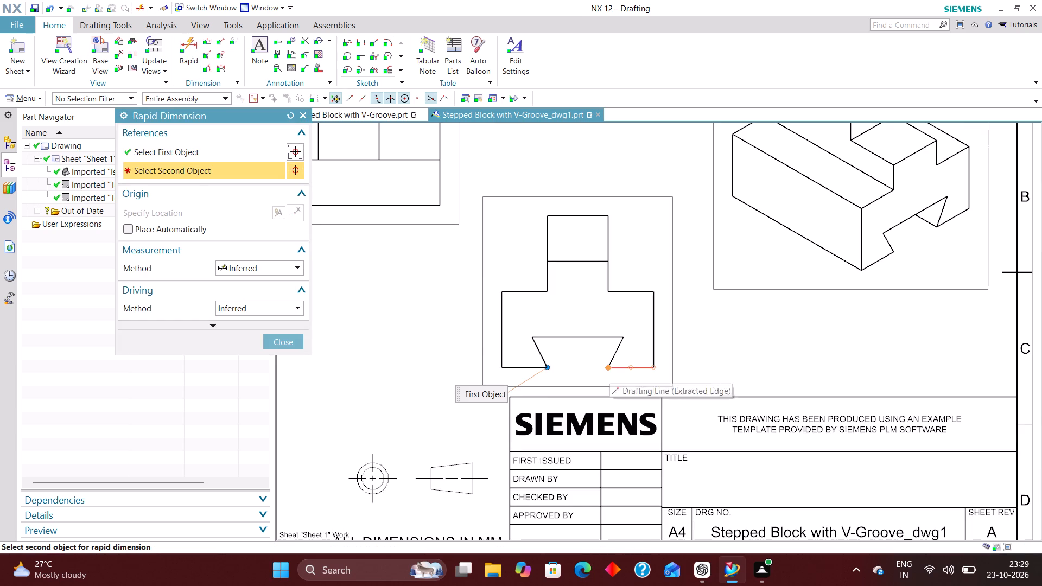
{"action": "left_click", "coordinate": [609, 370]}
{"action": "left_click", "coordinate": [576, 375]}
{"action": "scroll", "coordinate": [575, 359], "scroll_direction": "up", "scroll_amount": 3}
{"action": "left_click", "coordinate": [490, 316]}
{"action": "left_click", "coordinate": [671, 319]}
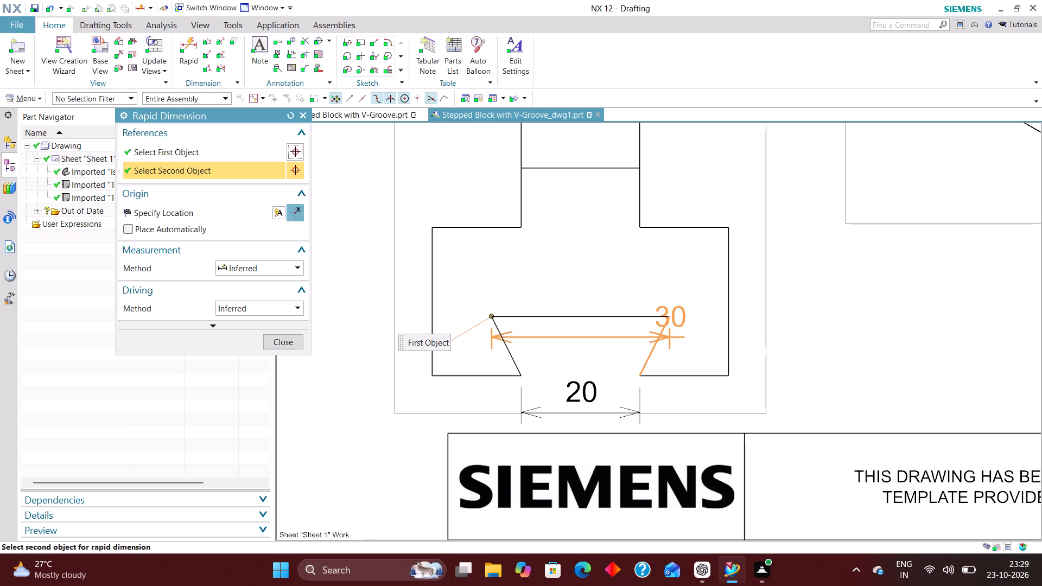
{"action": "left_click", "coordinate": [578, 259]}
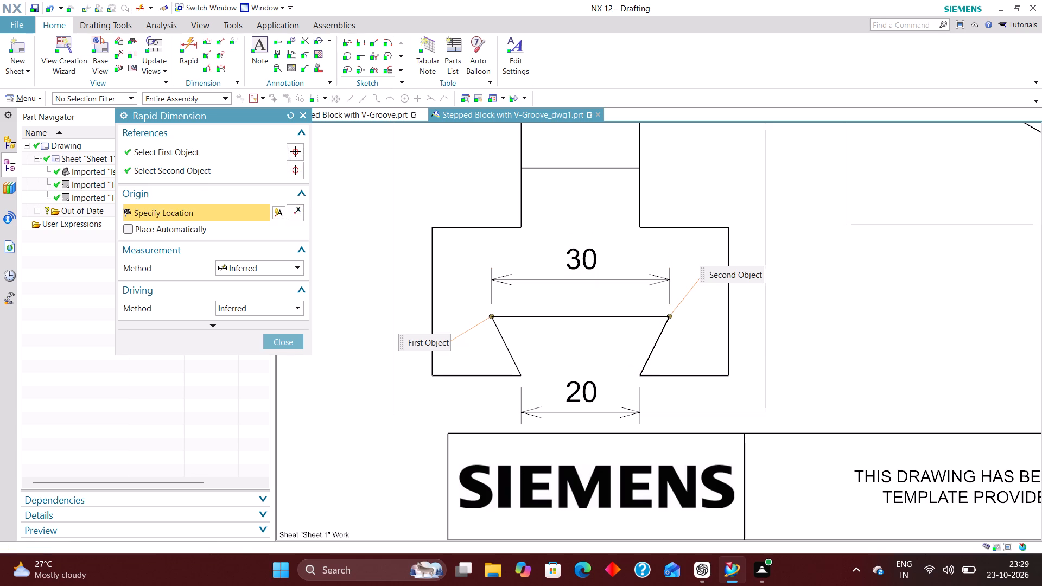
Dimension the height of the wide base in the profile view, with the dimension placed outside its right-hand edge.
{"action": "scroll", "coordinate": [523, 279], "scroll_direction": "down", "scroll_amount": 2}
{"action": "left_click", "coordinate": [653, 247]}
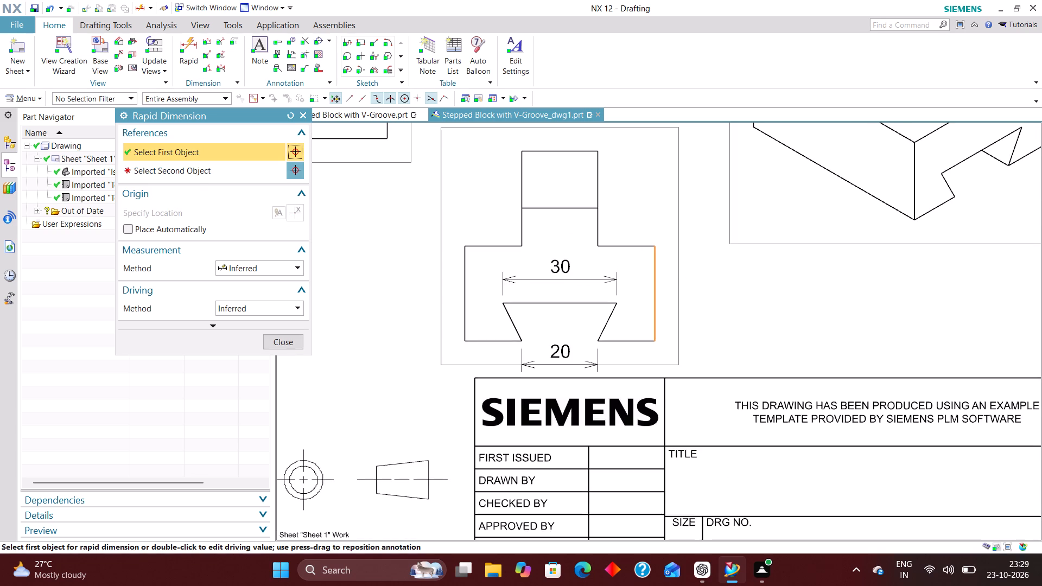
{"action": "left_click", "coordinate": [657, 342]}
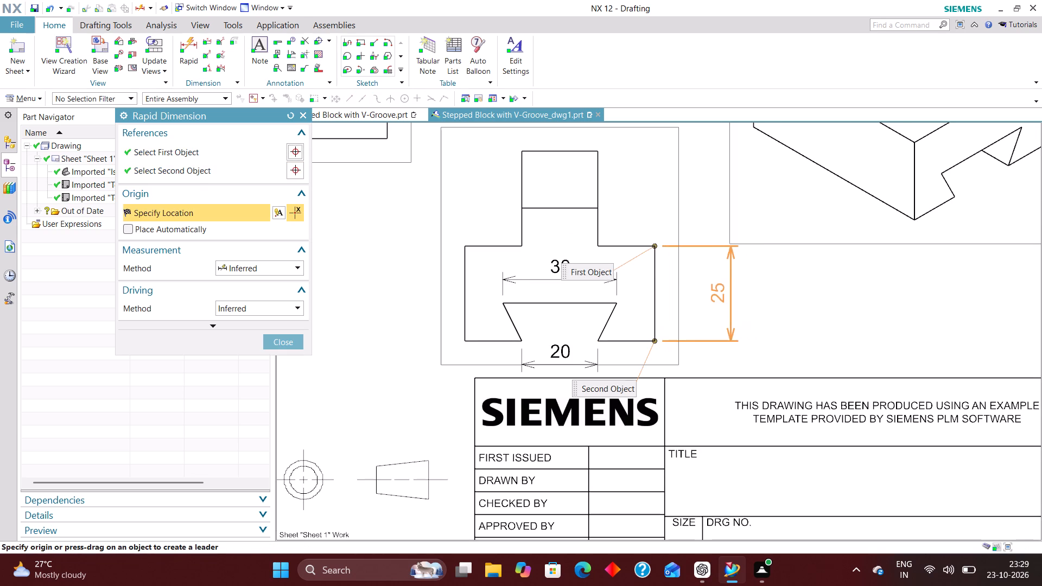
{"action": "left_click", "coordinate": [708, 294]}
Dimension the top view's overall length below the view and its overall width to the right of it.
{"action": "scroll", "coordinate": [466, 328], "scroll_direction": "down", "scroll_amount": 4}
{"action": "scroll", "coordinate": [572, 364], "scroll_direction": "down", "scroll_amount": 3}
{"action": "scroll", "coordinate": [723, 379], "scroll_direction": "down", "scroll_amount": 3}
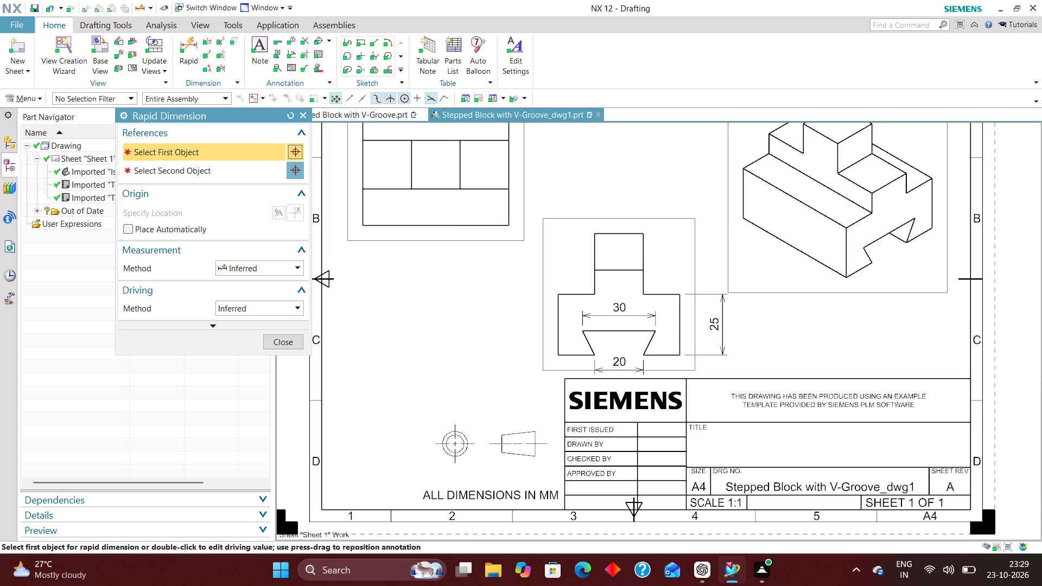
{"action": "scroll", "coordinate": [651, 377], "scroll_direction": "down", "scroll_amount": 3}
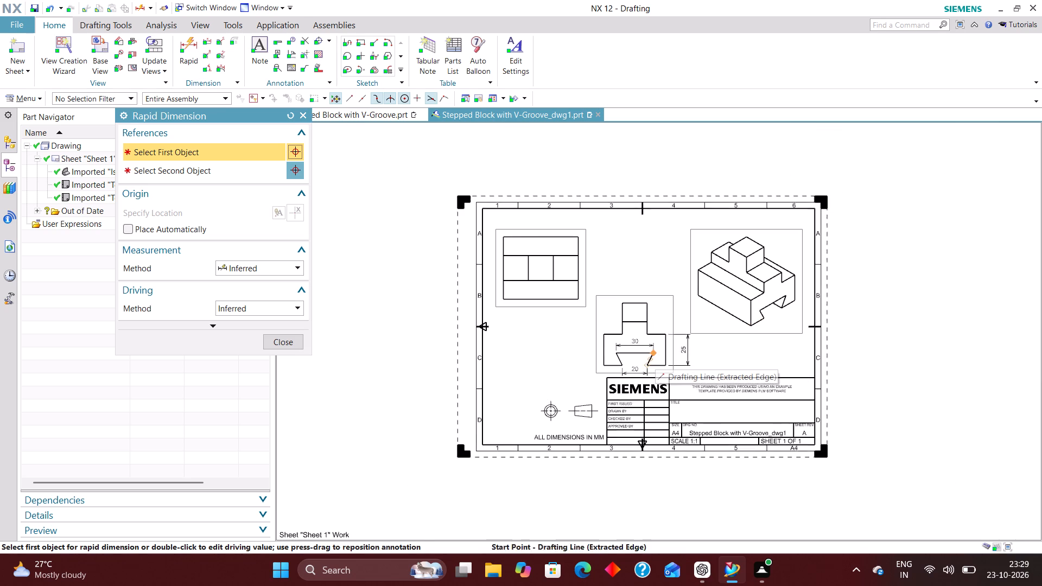
{"action": "scroll", "coordinate": [685, 334], "scroll_direction": "up", "scroll_amount": 2}
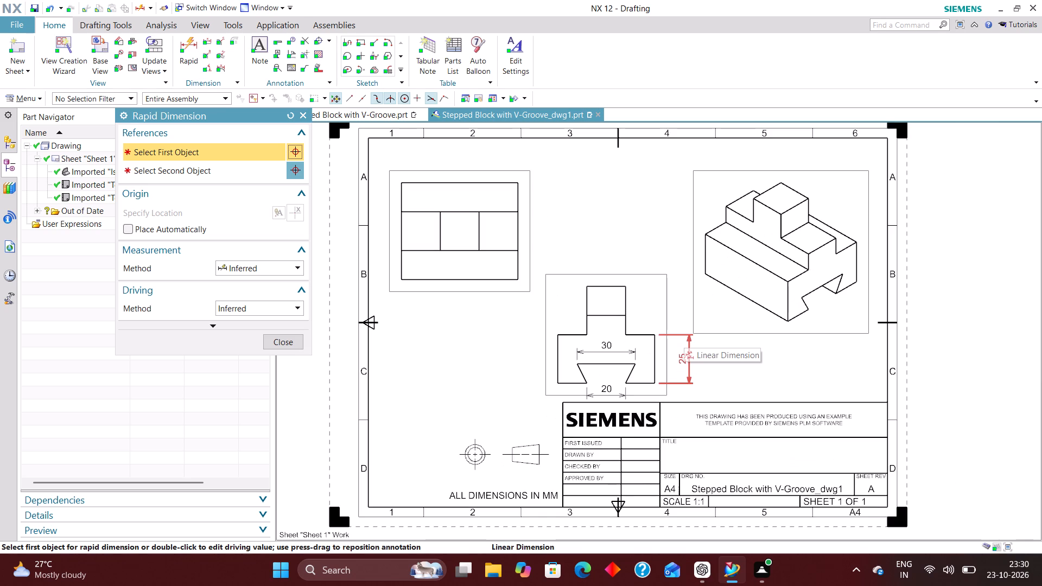
{"action": "left_click", "coordinate": [402, 279]}
{"action": "left_click", "coordinate": [519, 281]}
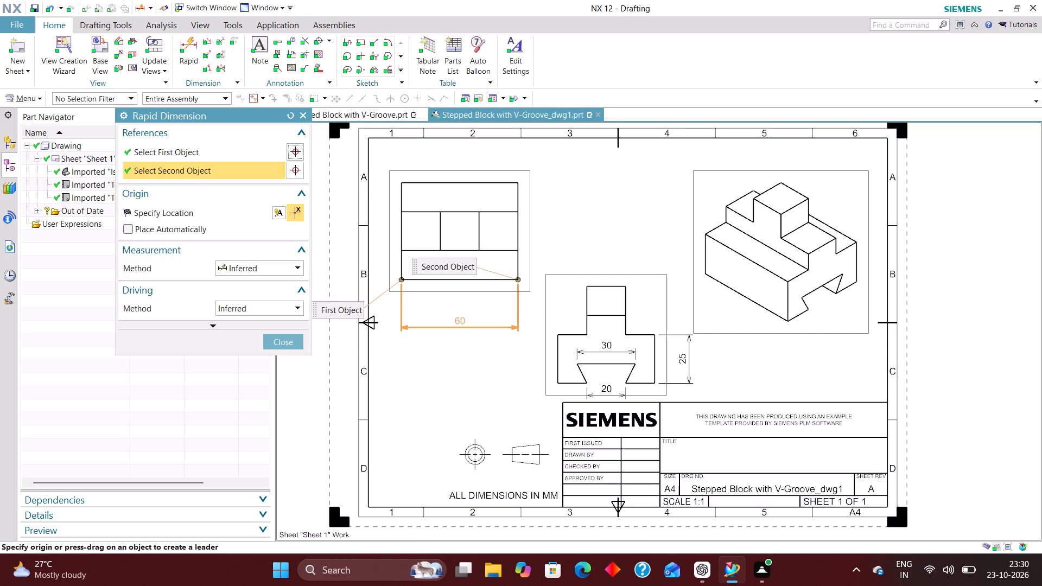
{"action": "left_click", "coordinate": [464, 304]}
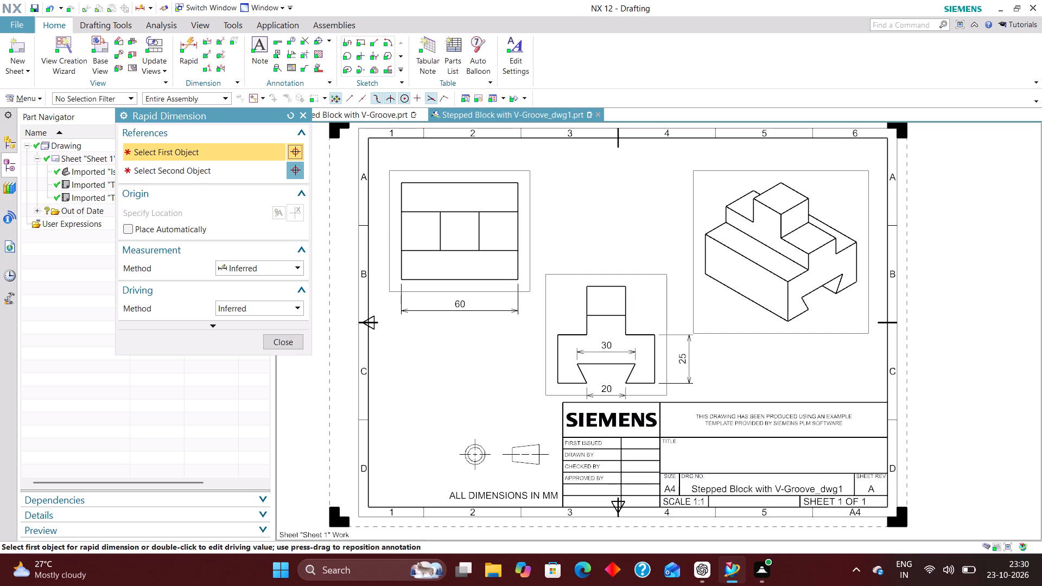
{"action": "left_click", "coordinate": [518, 281]}
{"action": "left_click", "coordinate": [519, 184]}
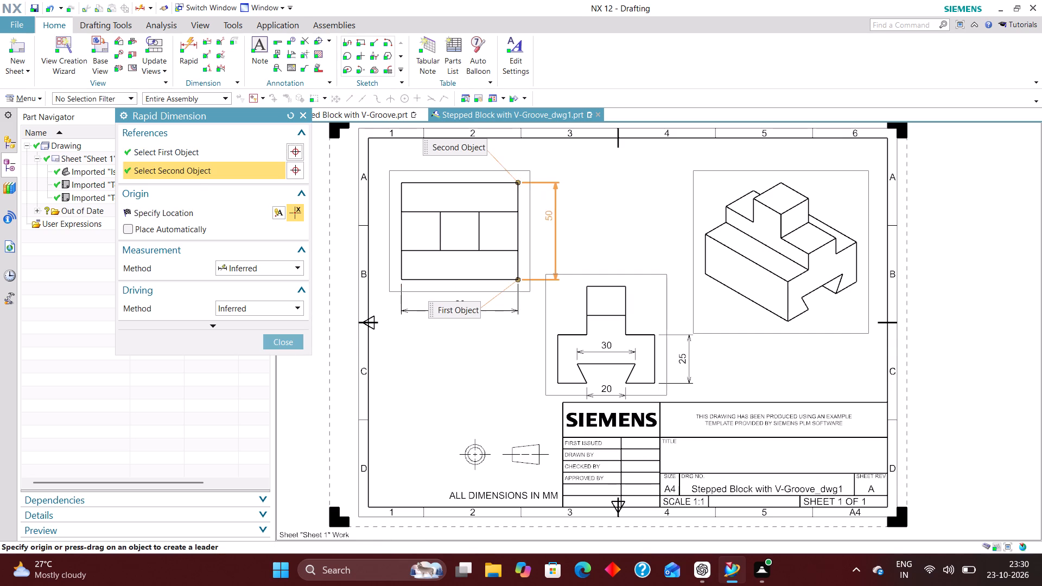
{"action": "left_click", "coordinate": [562, 234]}
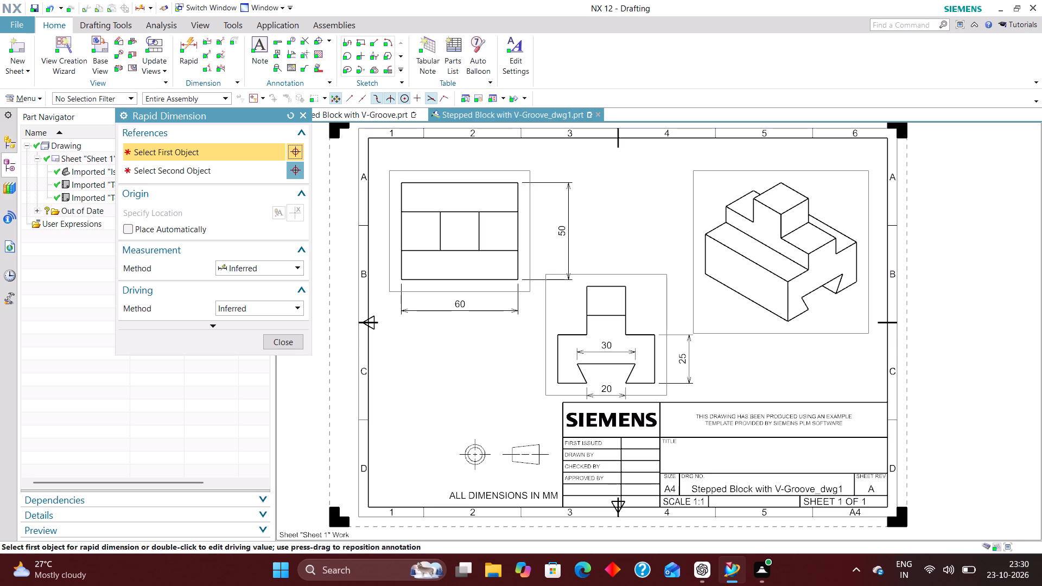
In the top view, dimension the middle band's width outside the left edge and the central square's length just below the square.
{"action": "scroll", "coordinate": [465, 228], "scroll_direction": "down", "scroll_amount": 2}
{"action": "scroll", "coordinate": [400, 224], "scroll_direction": "up", "scroll_amount": 5}
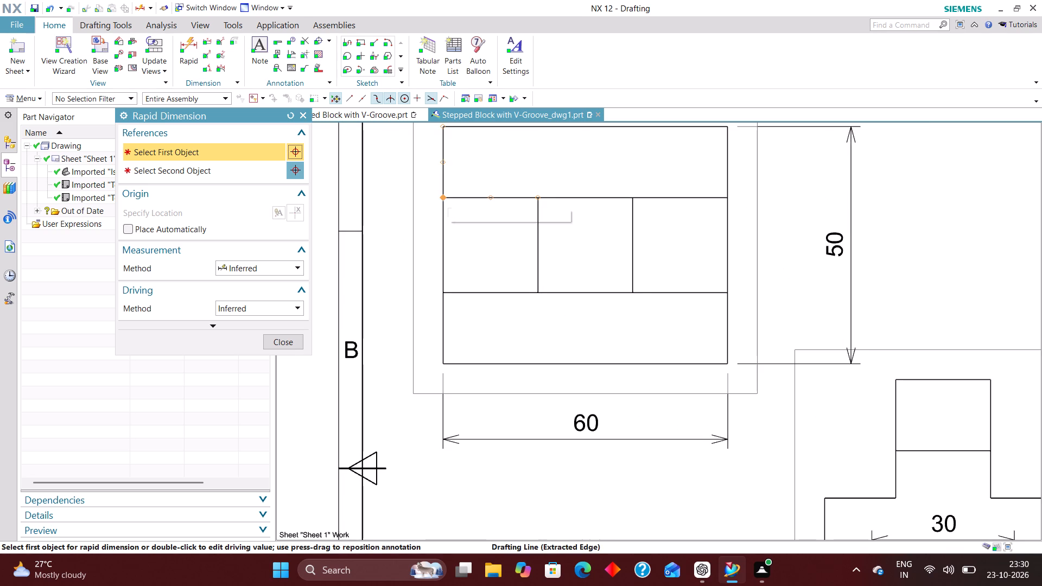
{"action": "left_click", "coordinate": [443, 196]}
{"action": "left_click", "coordinate": [442, 292]}
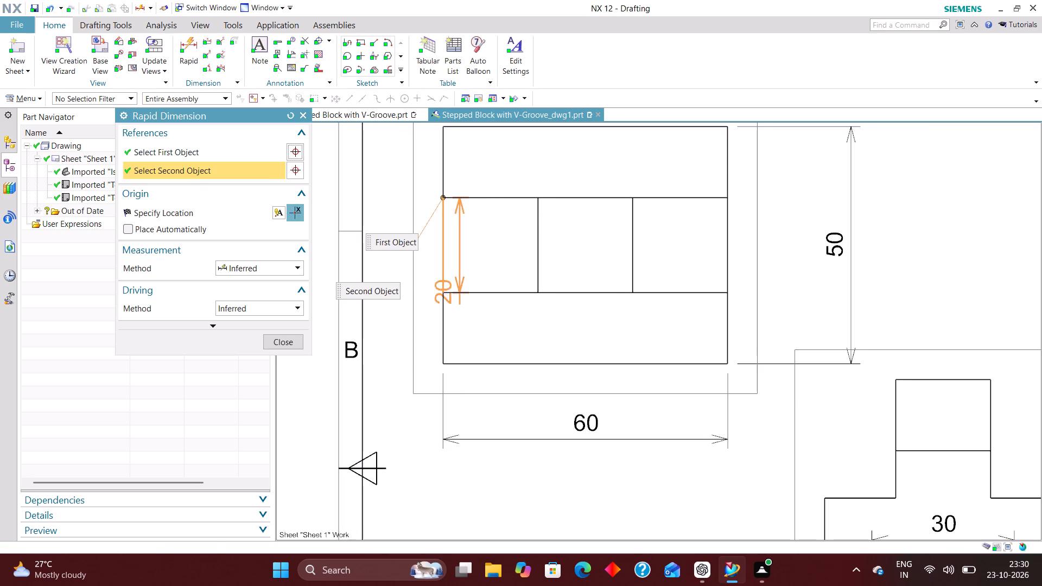
{"action": "left_click", "coordinate": [389, 258]}
{"action": "scroll", "coordinate": [475, 283], "scroll_direction": "down", "scroll_amount": 3}
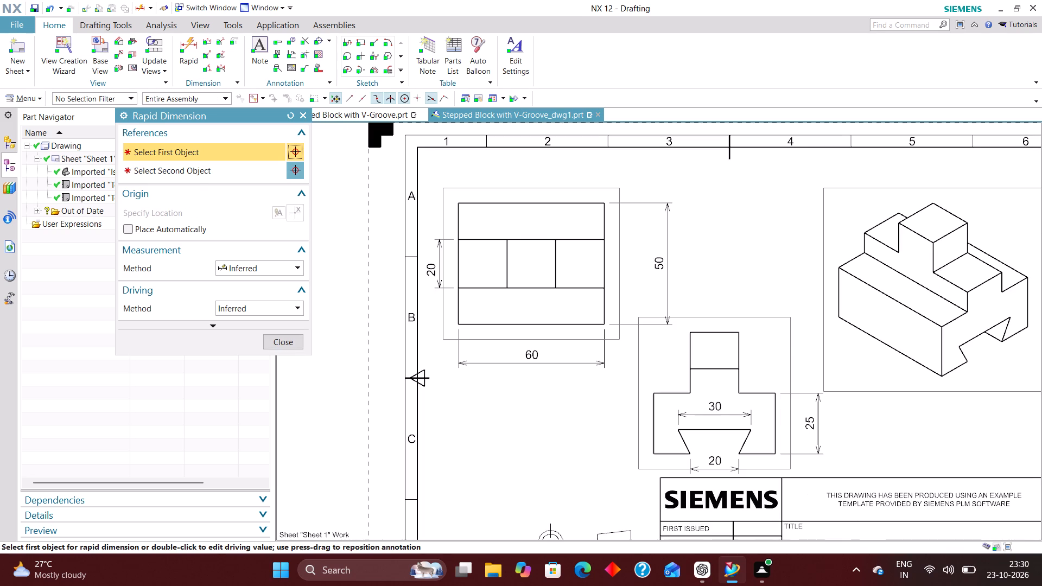
{"action": "scroll", "coordinate": [452, 299], "scroll_direction": "down", "scroll_amount": 1}
{"action": "scroll", "coordinate": [511, 299], "scroll_direction": "up", "scroll_amount": 3}
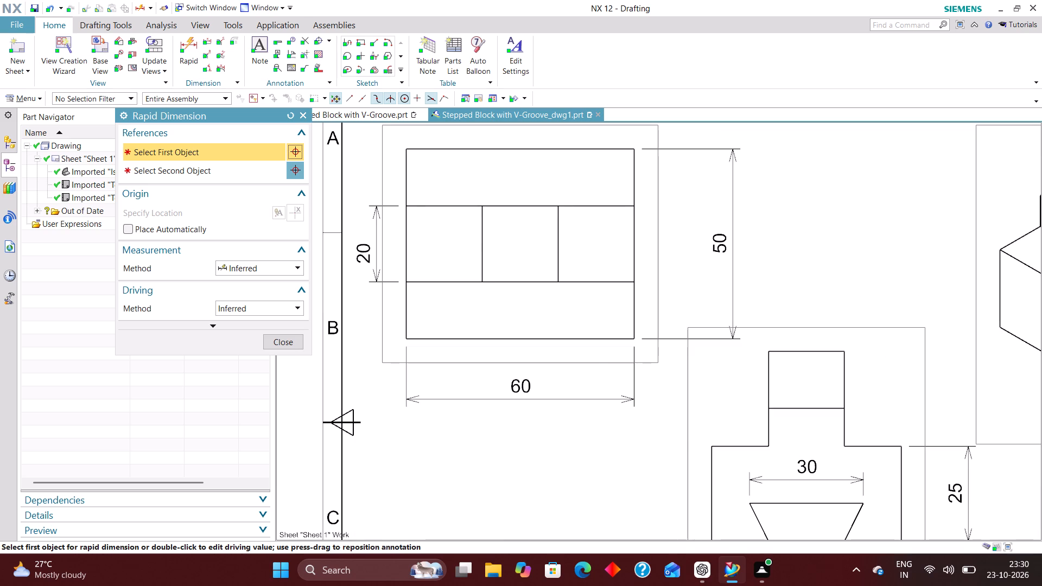
{"action": "left_click", "coordinate": [482, 281]}
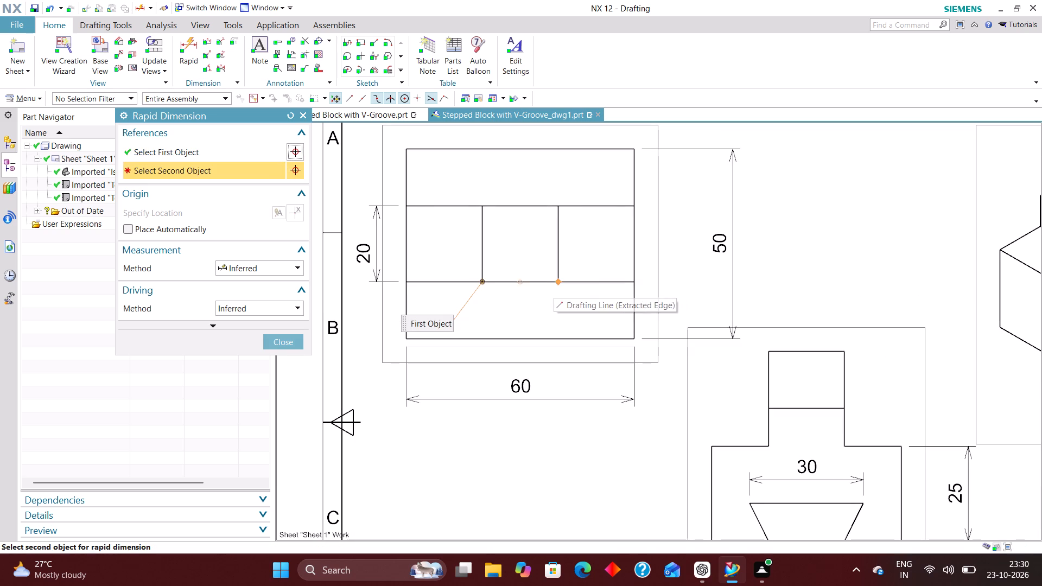
{"action": "left_click", "coordinate": [554, 284]}
{"action": "left_click", "coordinate": [517, 310]}
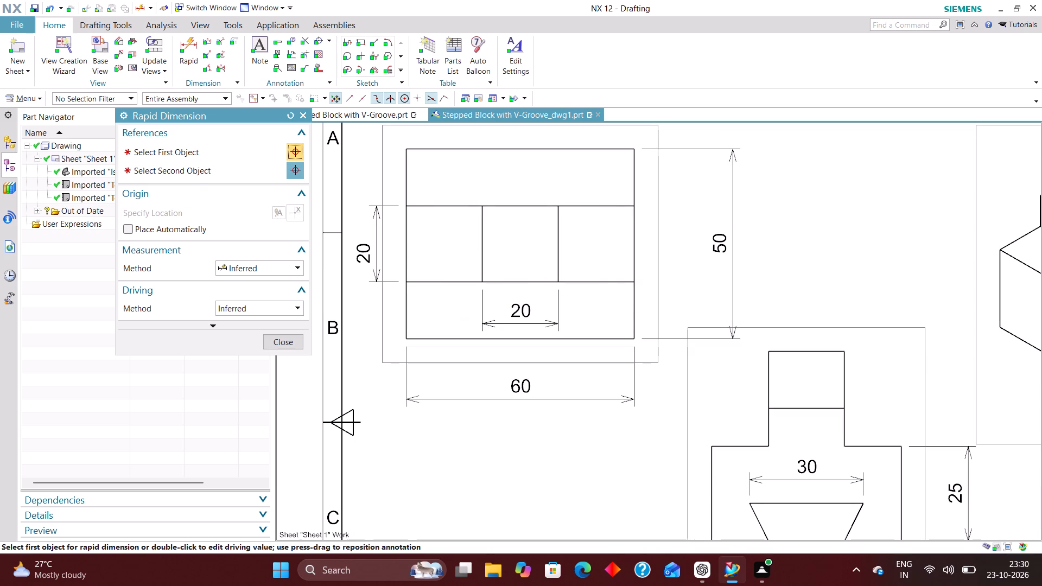
Dimension the width of the top view's upper band along its left edge, placed above the middle band's dimension.
{"action": "scroll", "coordinate": [423, 349], "scroll_direction": "down", "scroll_amount": 2}
{"action": "scroll", "coordinate": [481, 396], "scroll_direction": "down", "scroll_amount": 1}
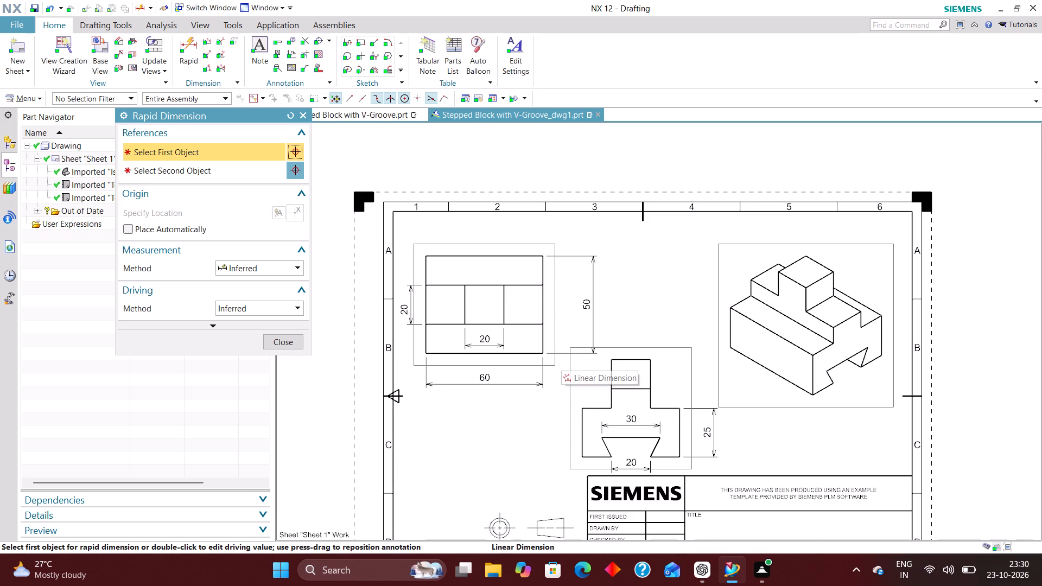
{"action": "scroll", "coordinate": [532, 265], "scroll_direction": "up", "scroll_amount": 4}
{"action": "scroll", "coordinate": [572, 266], "scroll_direction": "down", "scroll_amount": 4}
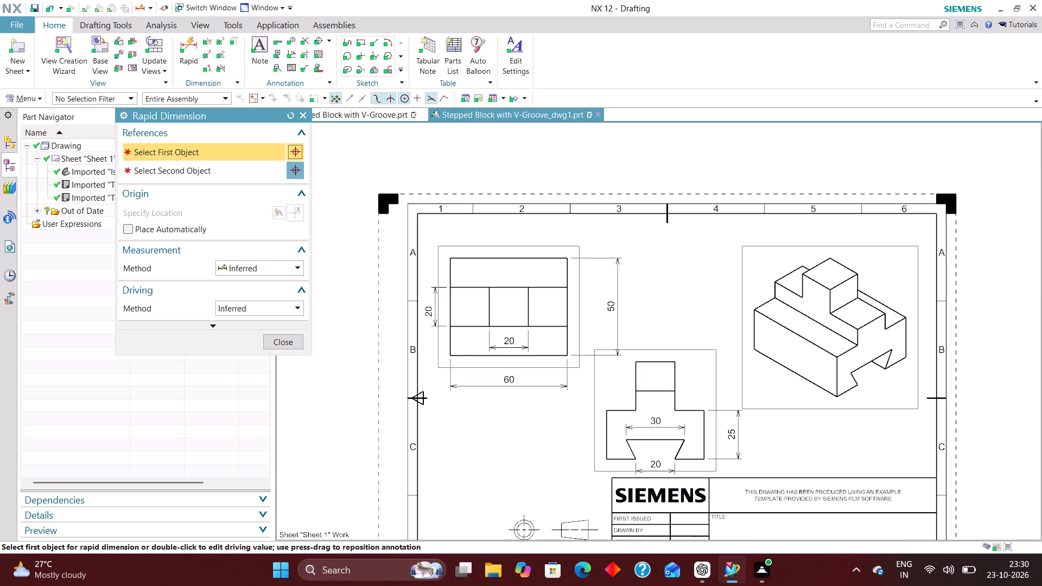
{"action": "left_click", "coordinate": [450, 257]}
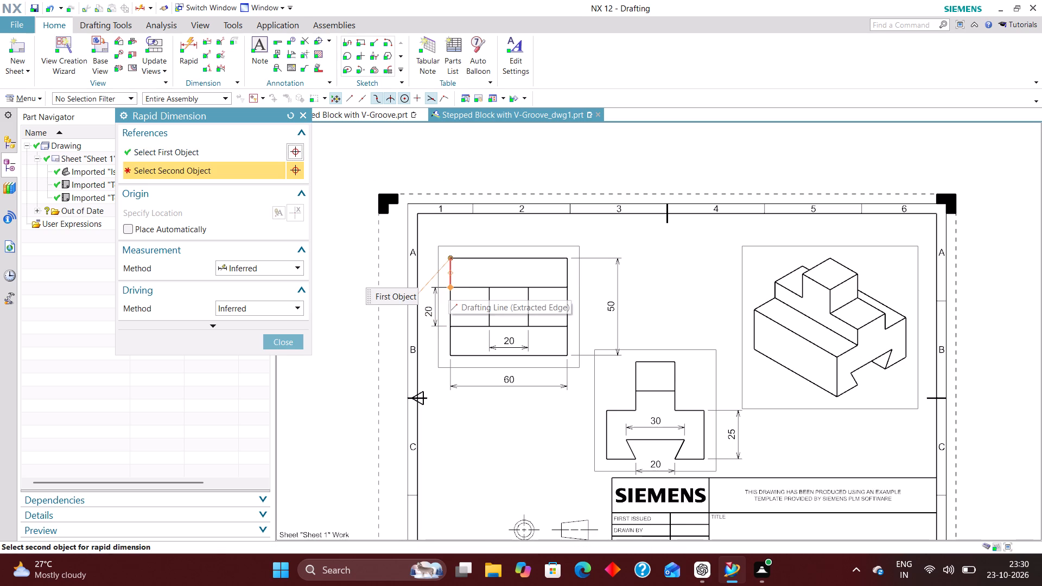
{"action": "left_click", "coordinate": [448, 286]}
{"action": "scroll", "coordinate": [468, 274], "scroll_direction": "up", "scroll_amount": 12}
{"action": "scroll", "coordinate": [520, 283], "scroll_direction": "down", "scroll_amount": 5}
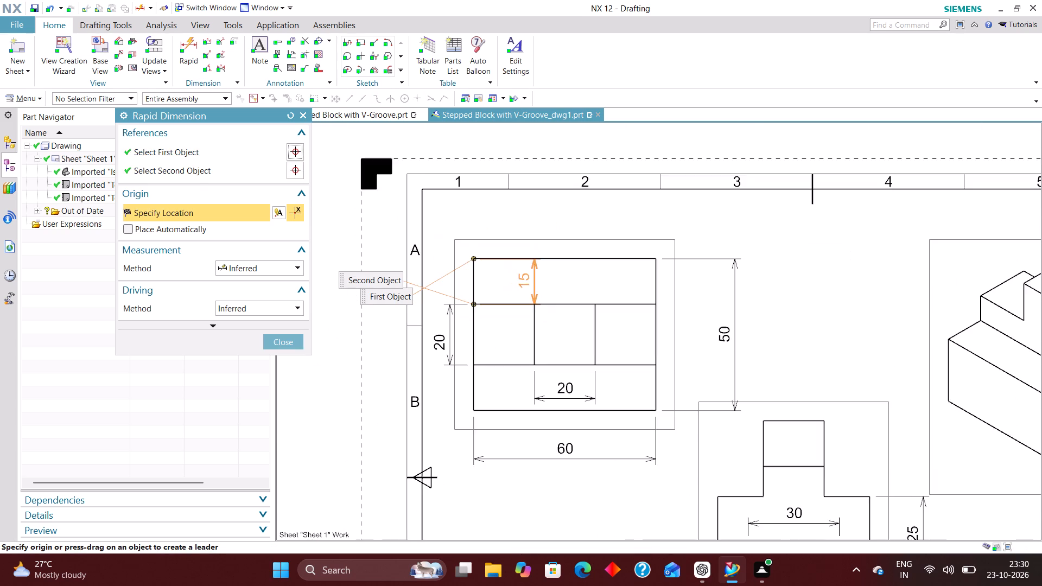
{"action": "scroll", "coordinate": [462, 291], "scroll_direction": "up", "scroll_amount": 6}
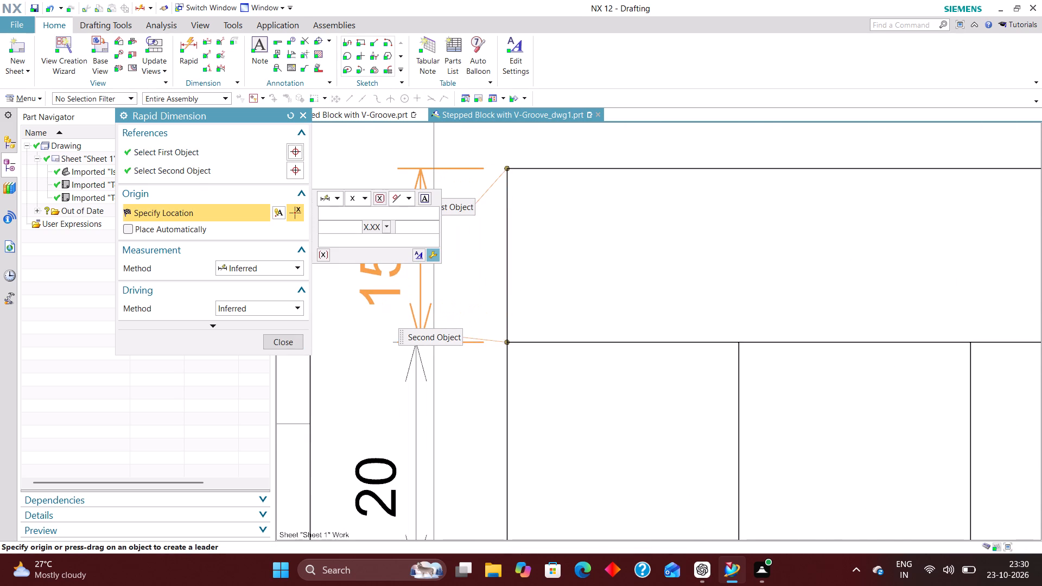
{"action": "left_click", "coordinate": [346, 273]}
{"action": "scroll", "coordinate": [373, 275], "scroll_direction": "down", "scroll_amount": 4}
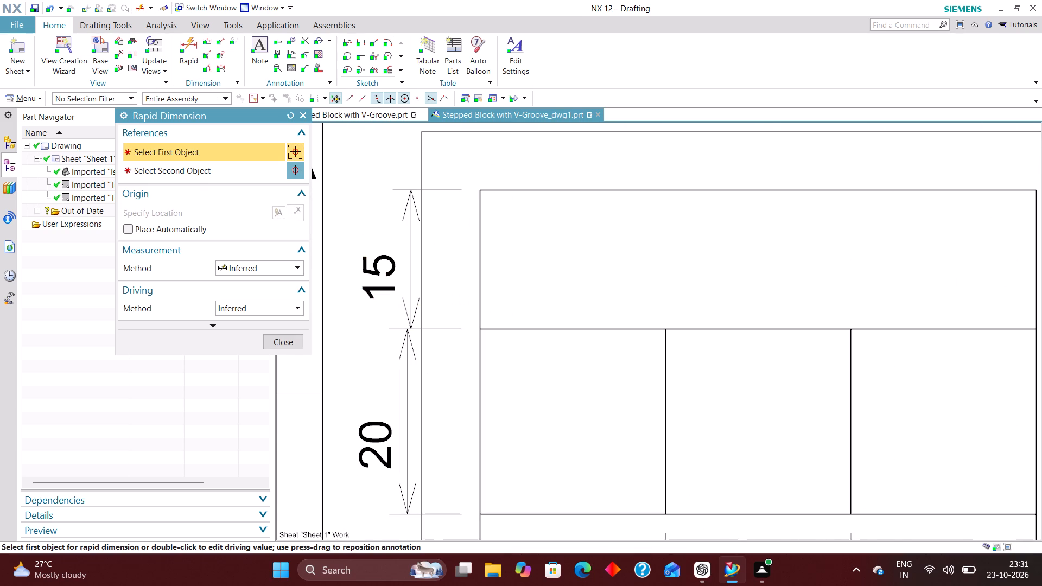
Leave Rapid Dimension and move the upper band's dimension into line with the middle band's dimension below it.
{"action": "left_click", "coordinate": [294, 343]}
{"action": "left_click_drag", "start_coordinate": [386, 272], "coordinate": [379, 273]}
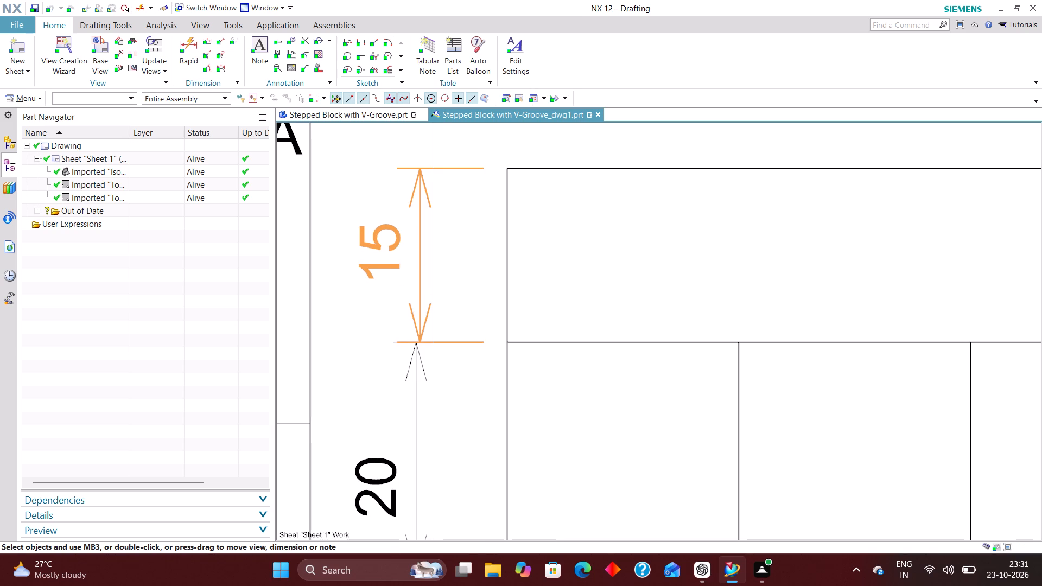
{"action": "left_click_drag", "start_coordinate": [379, 273], "coordinate": [376, 275]}
{"action": "scroll", "coordinate": [383, 258], "scroll_direction": "down", "scroll_amount": 5}
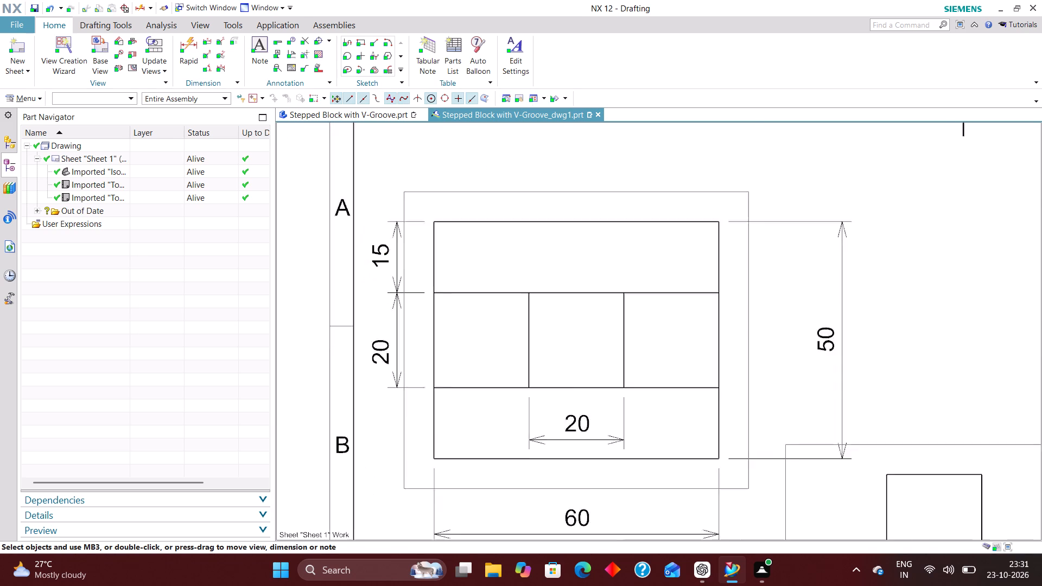
{"action": "scroll", "coordinate": [440, 366], "scroll_direction": "down", "scroll_amount": 3}
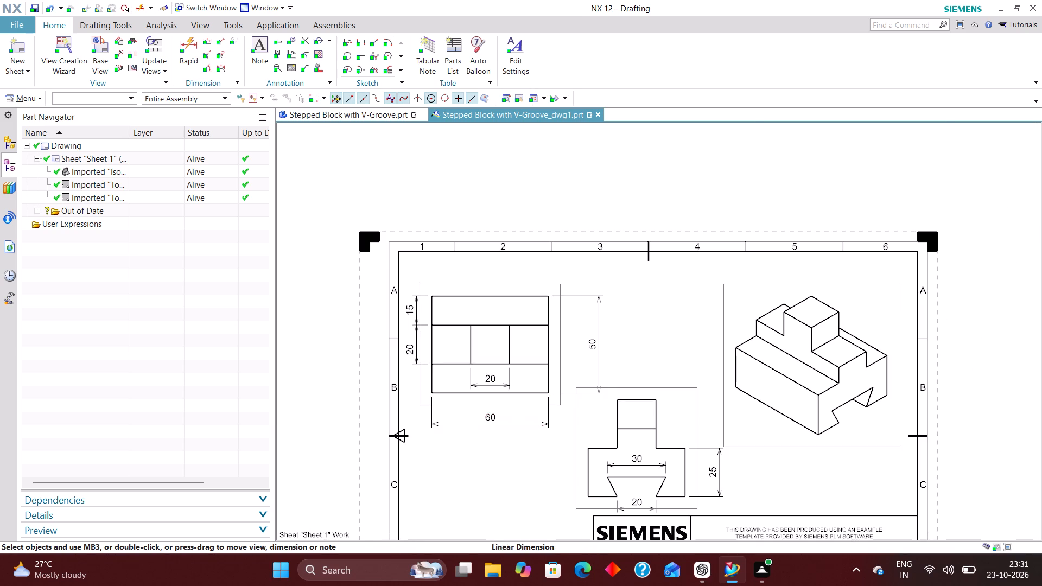
{"action": "scroll", "coordinate": [431, 355], "scroll_direction": "down", "scroll_amount": 1}
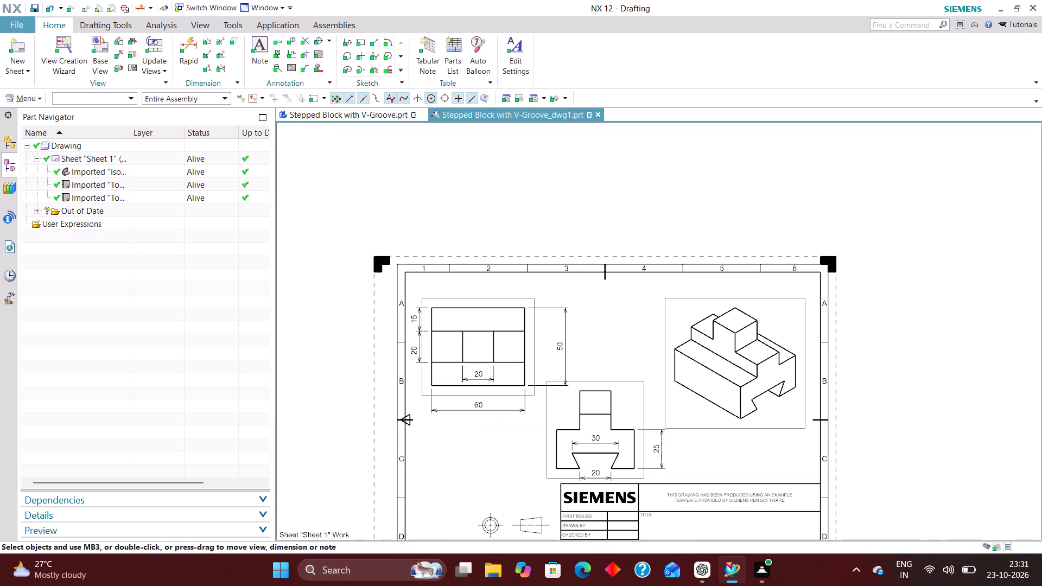
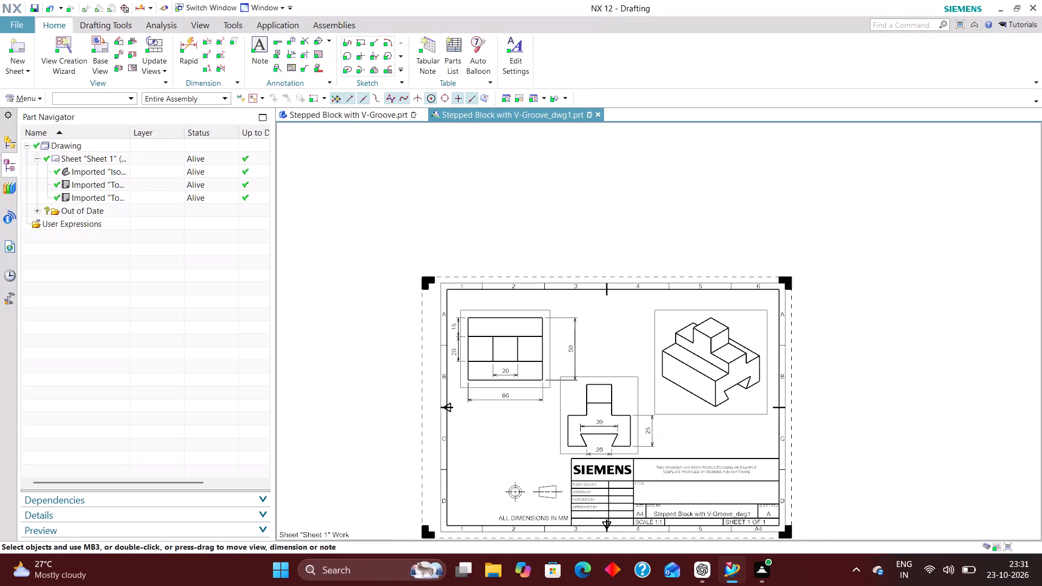
Dimension the V-groove's depth in the front view, placing the dimension outside the view's left edge.
{"action": "right_click_drag", "start_coordinate": [611, 324], "coordinate": [577, 365]}
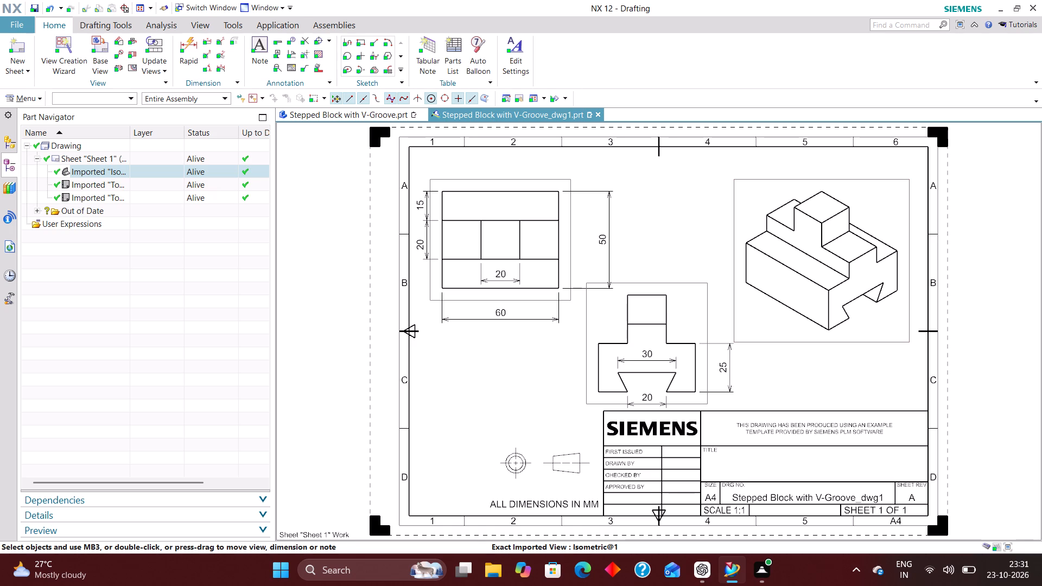
{"action": "left_click", "coordinate": [196, 42]}
{"action": "scroll", "coordinate": [628, 396], "scroll_direction": "up", "scroll_amount": 3}
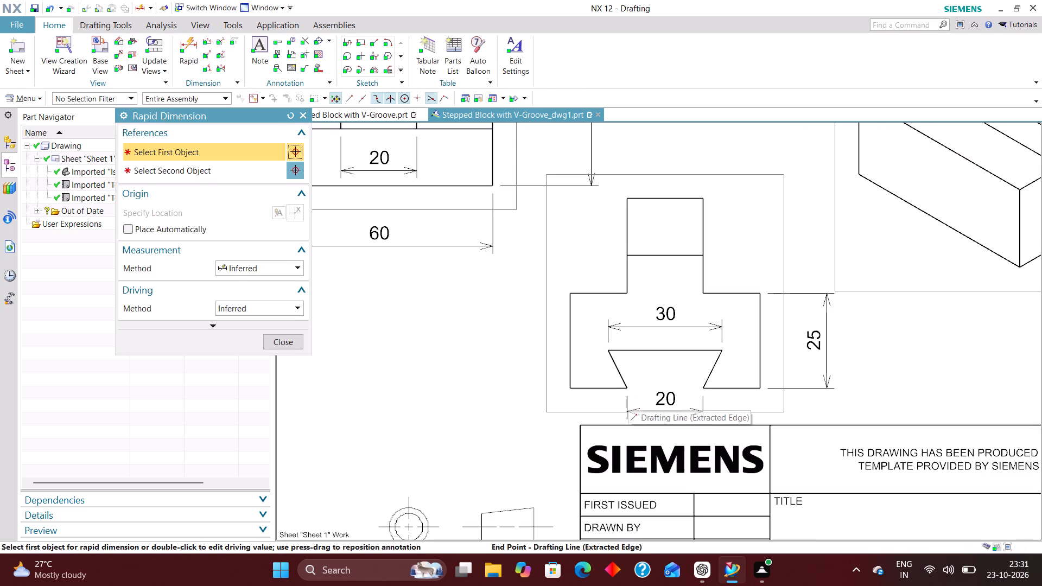
{"action": "left_click", "coordinate": [627, 392]}
{"action": "left_click", "coordinate": [604, 351]}
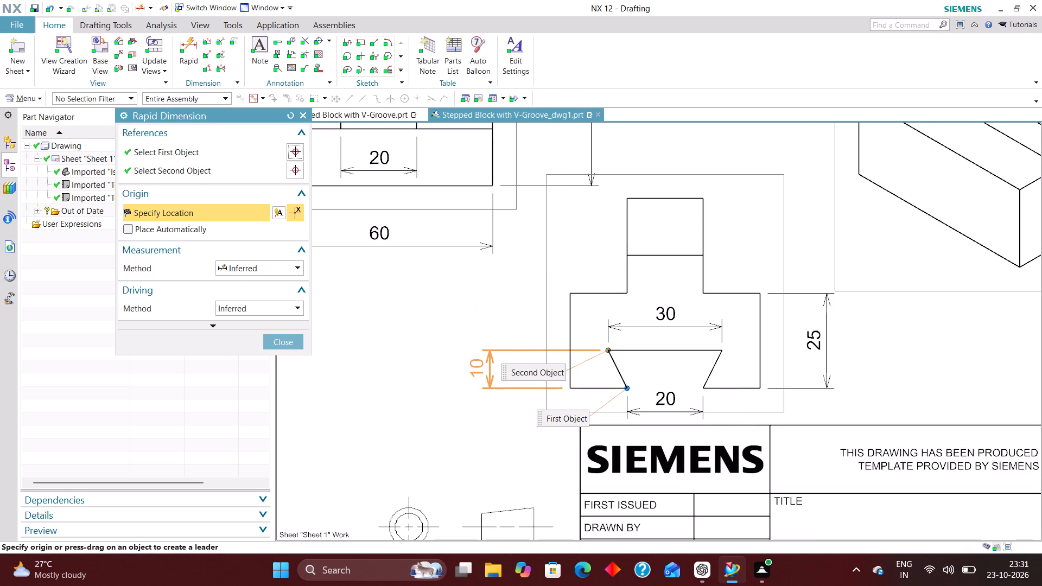
{"action": "left_click", "coordinate": [476, 373]}
{"action": "left_click", "coordinate": [294, 344]}
Set the arrows of the groove depth dimension to Out.
{"action": "double_click", "coordinate": [489, 369]}
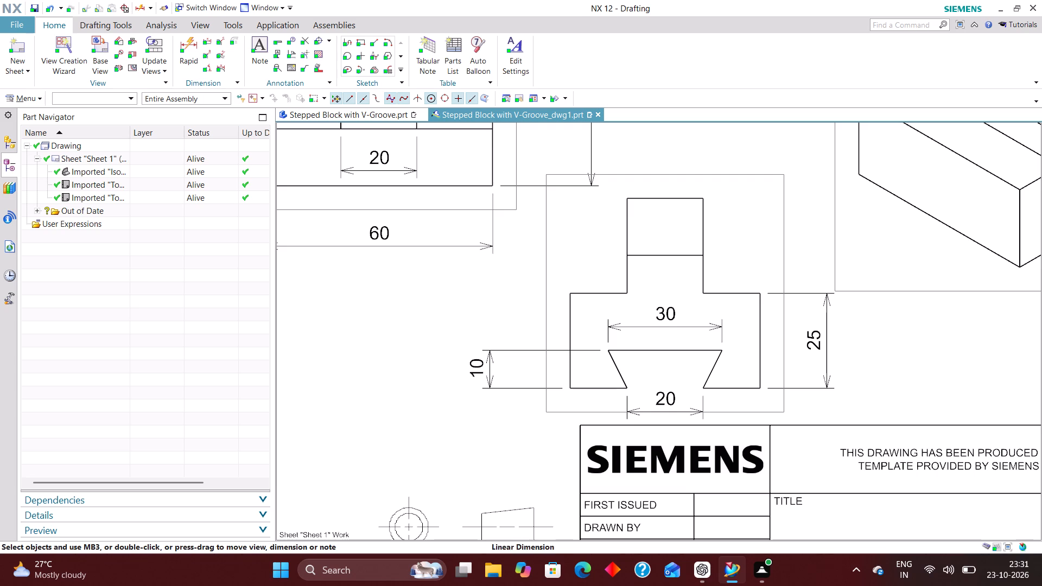
{"action": "left_click", "coordinate": [489, 351]}
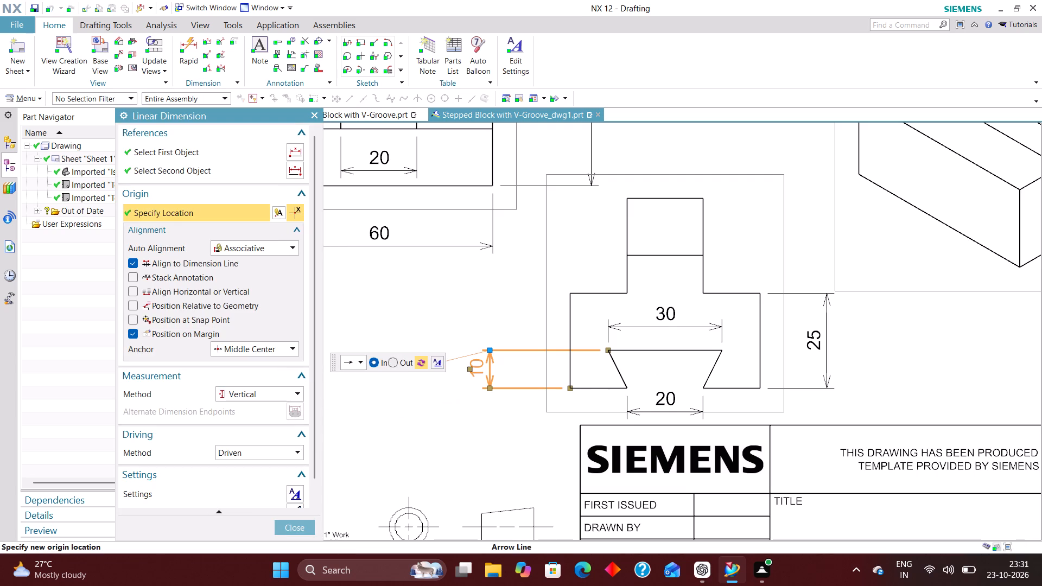
{"action": "left_click", "coordinate": [391, 360]}
{"action": "left_click", "coordinate": [288, 524]}
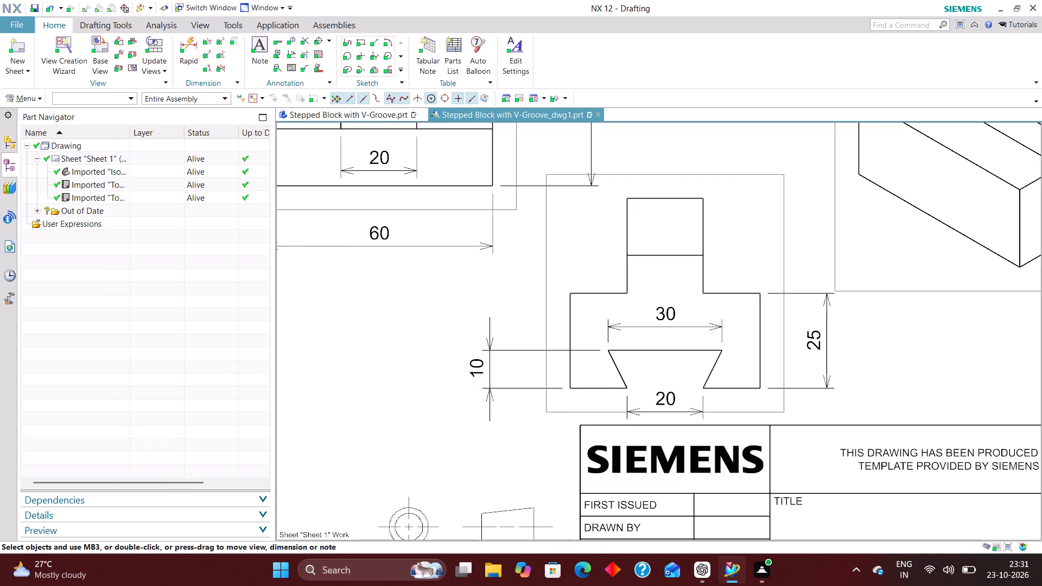
Move the groove opening's width dimension slightly closer to the bottom edge of the front view.
{"action": "scroll", "coordinate": [646, 381], "scroll_direction": "down", "scroll_amount": 2}
{"action": "scroll", "coordinate": [656, 410], "scroll_direction": "up", "scroll_amount": 2}
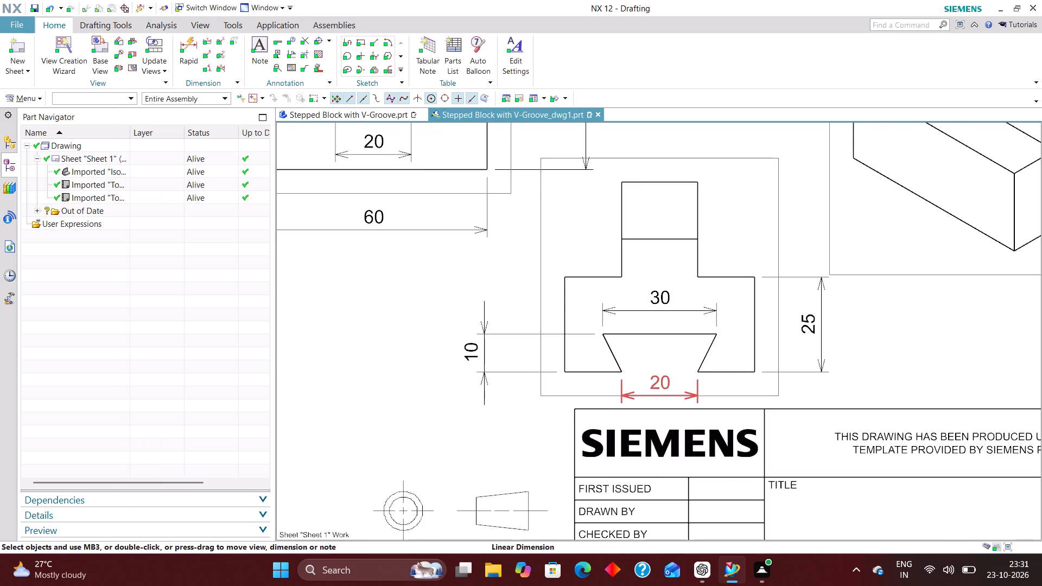
{"action": "scroll", "coordinate": [651, 389], "scroll_direction": "up", "scroll_amount": 3}
{"action": "left_click_drag", "start_coordinate": [674, 383], "coordinate": [674, 377]}
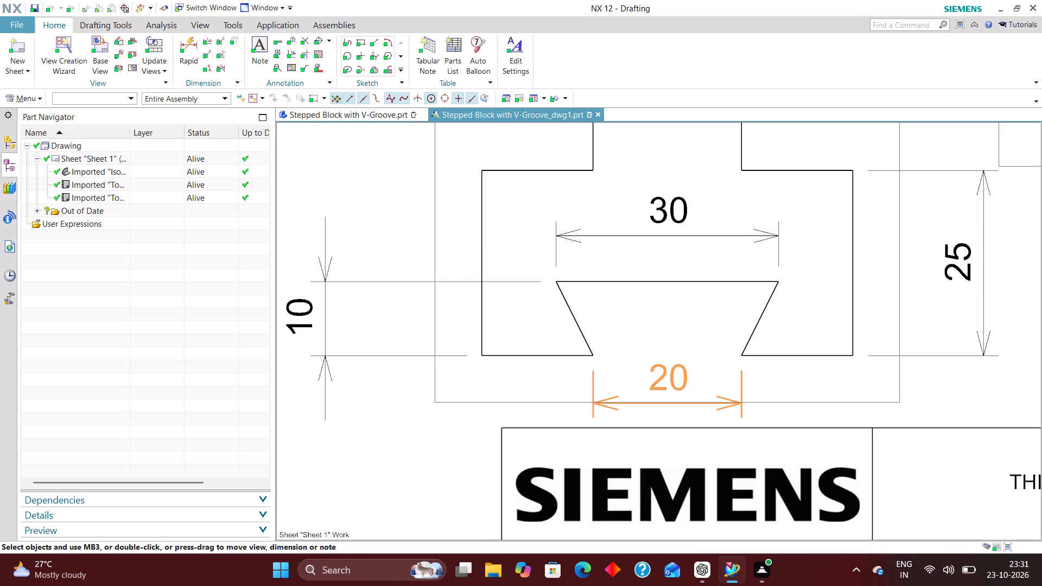
{"action": "left_click_drag", "start_coordinate": [674, 377], "coordinate": [676, 367]}
{"action": "scroll", "coordinate": [550, 379], "scroll_direction": "down", "scroll_amount": 3}
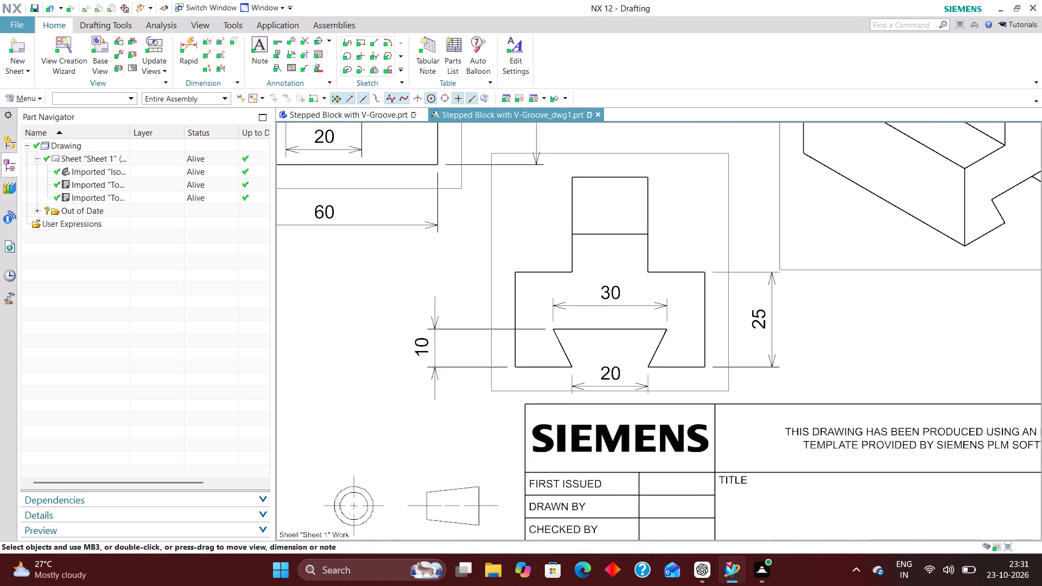
Move the top view's overall width dimension slightly closer to the view's right edge.
{"action": "scroll", "coordinate": [679, 404], "scroll_direction": "down", "scroll_amount": 4}
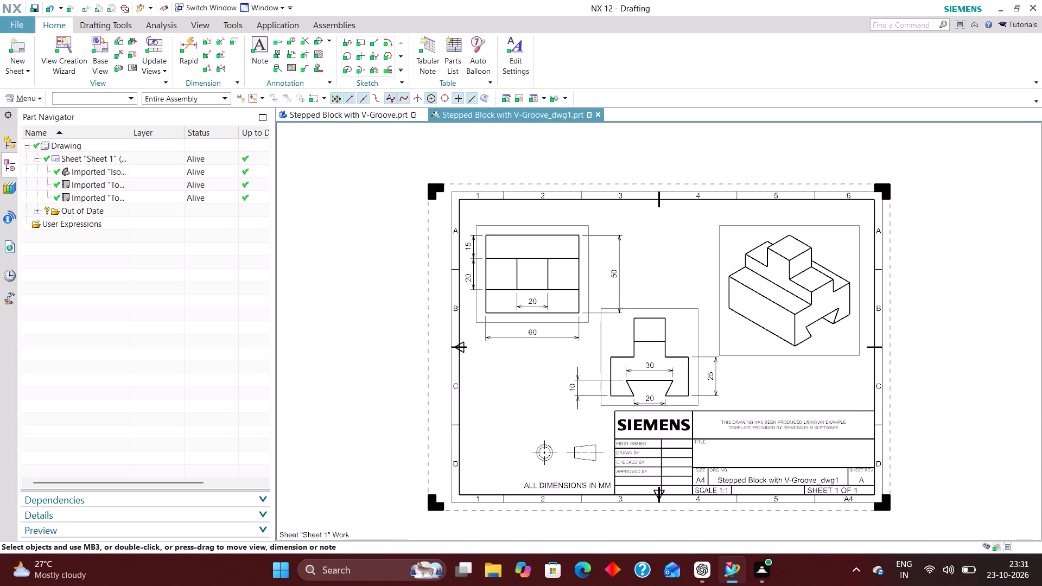
{"action": "scroll", "coordinate": [661, 308], "scroll_direction": "up", "scroll_amount": 5}
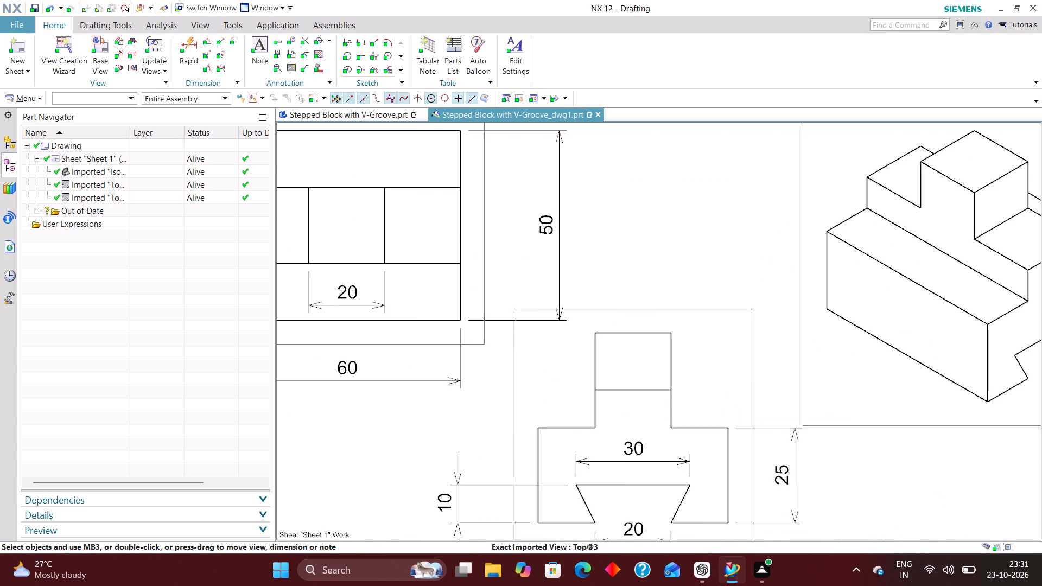
{"action": "scroll", "coordinate": [660, 308], "scroll_direction": "down", "scroll_amount": 3}
{"action": "left_click_drag", "start_coordinate": [596, 271], "coordinate": [567, 266]}
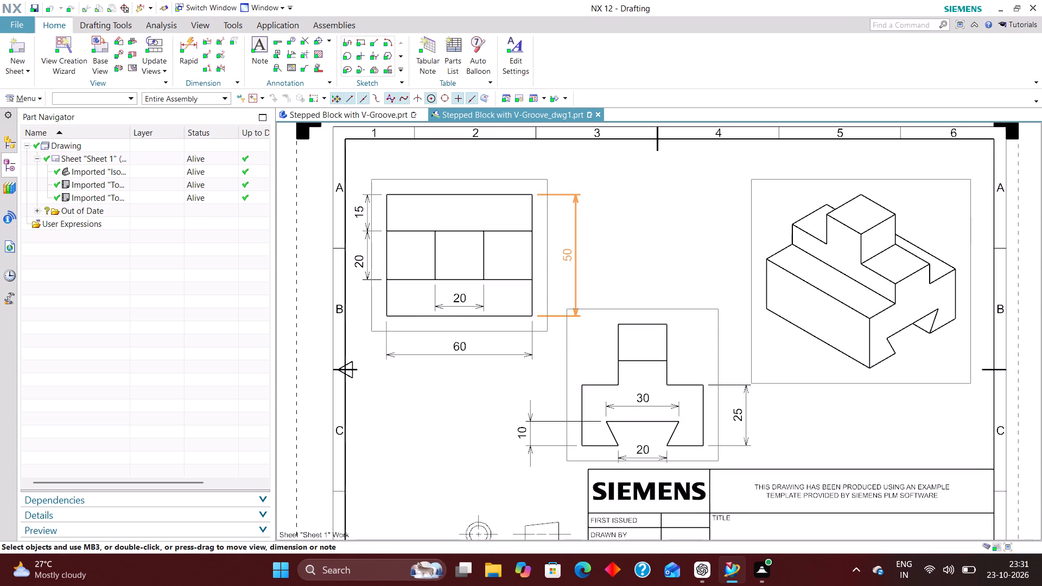
{"action": "left_click_drag", "start_coordinate": [567, 266], "coordinate": [561, 261]}
{"action": "scroll", "coordinate": [595, 259], "scroll_direction": "down", "scroll_amount": 2}
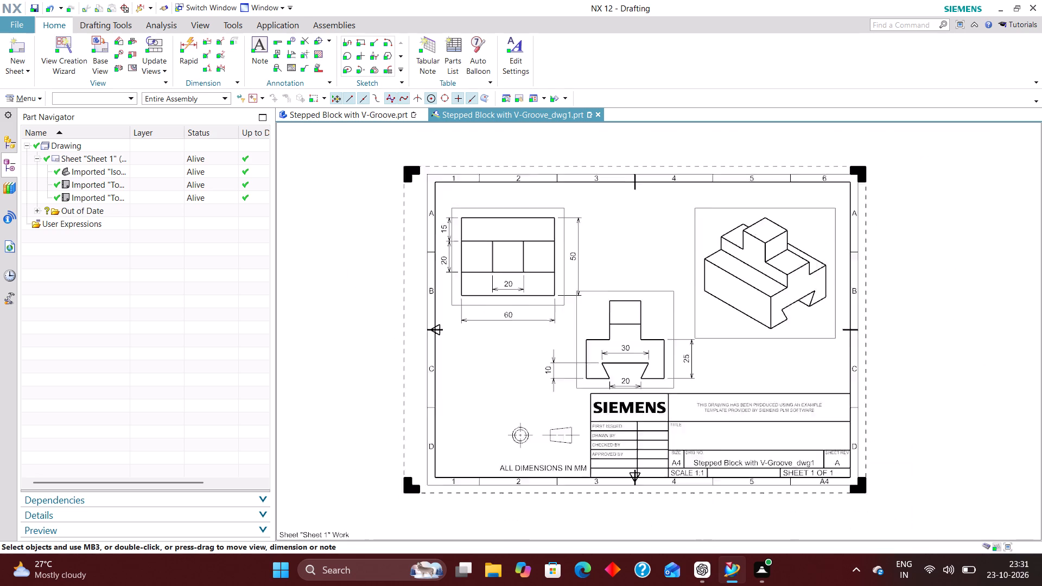
Show a view label below the isometric view, with the view label type set to Name.
{"action": "scroll", "coordinate": [595, 259], "scroll_direction": "down", "scroll_amount": 1}
{"action": "scroll", "coordinate": [627, 347], "scroll_direction": "up", "scroll_amount": 3}
{"action": "scroll", "coordinate": [666, 368], "scroll_direction": "down", "scroll_amount": 1}
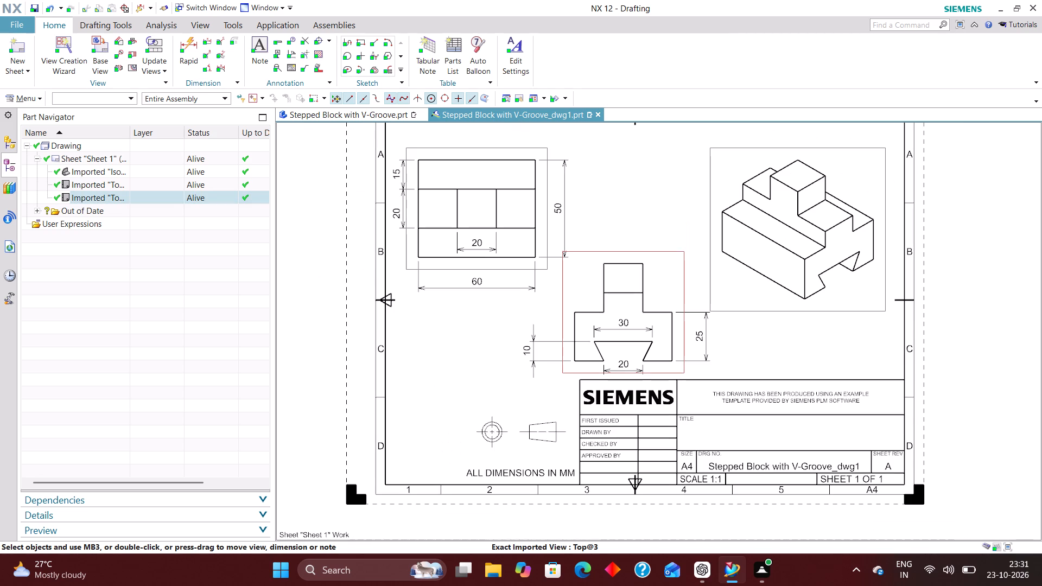
{"action": "right_click", "coordinate": [754, 313]}
{"action": "left_click", "coordinate": [774, 73]}
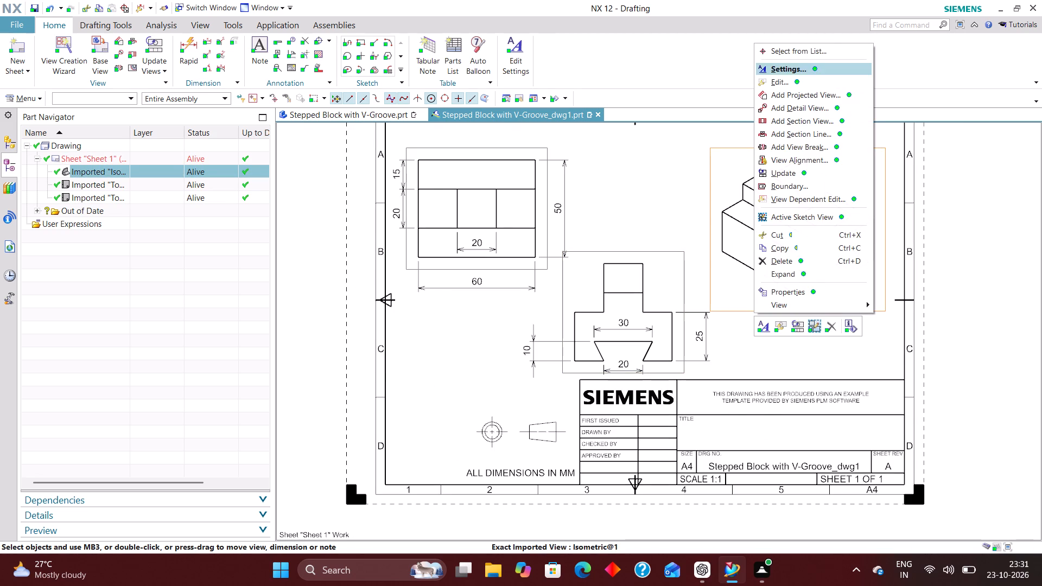
{"action": "left_click", "coordinate": [237, 165]}
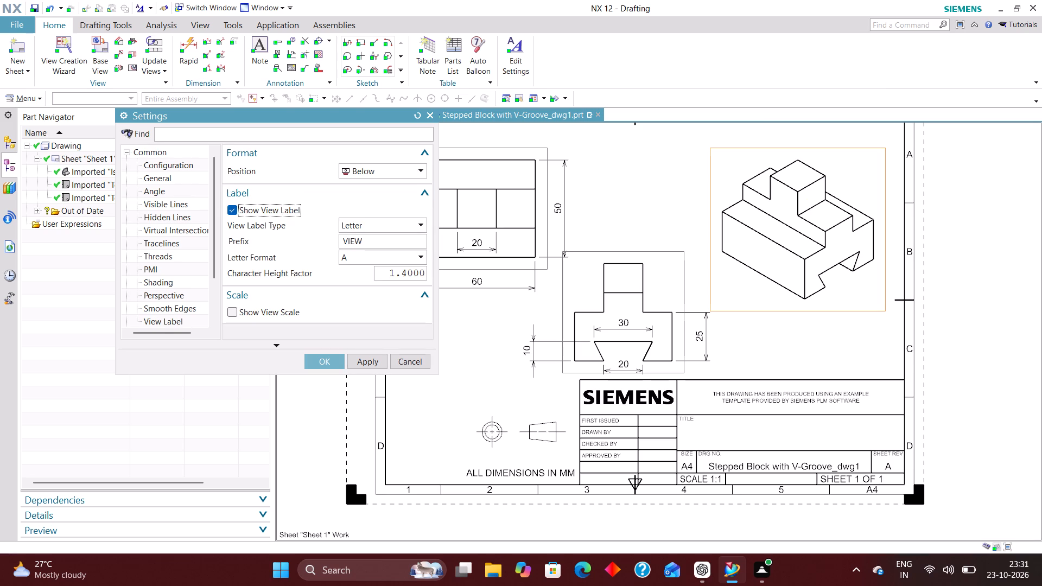
{"action": "left_click", "coordinate": [373, 224]}
{"action": "left_click", "coordinate": [371, 237]}
{"action": "left_click", "coordinate": [328, 361]}
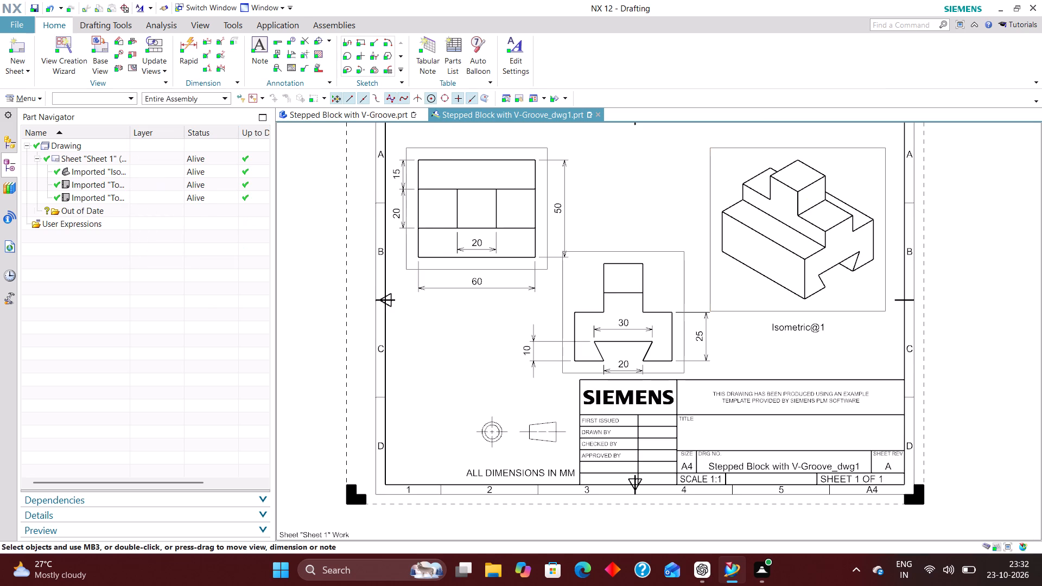
Show a view label below the top view, with the view label type set to Name.
{"action": "right_click", "coordinate": [510, 271]}
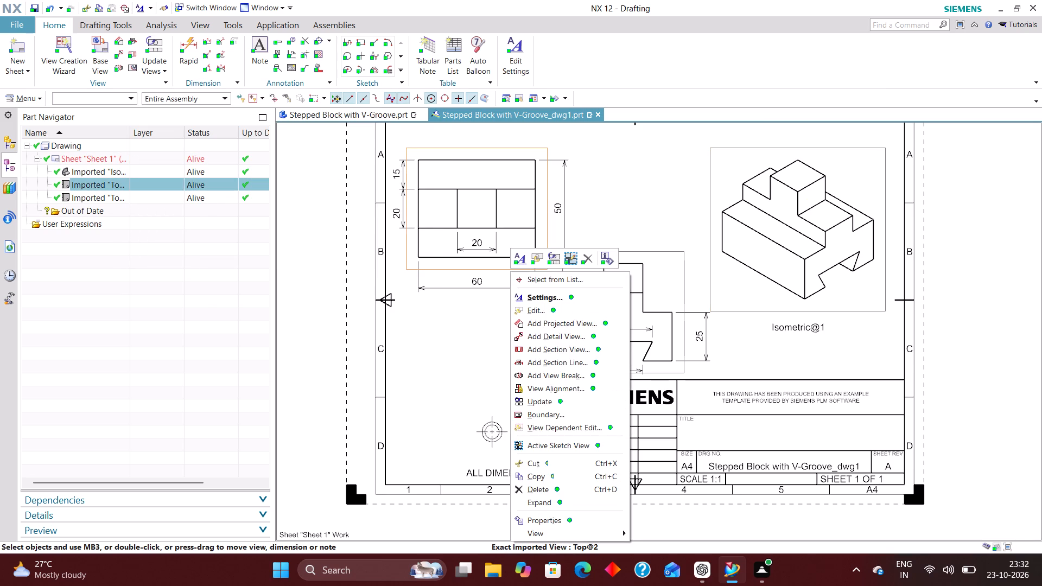
{"action": "left_click", "coordinate": [541, 295]}
{"action": "left_click", "coordinate": [260, 169]}
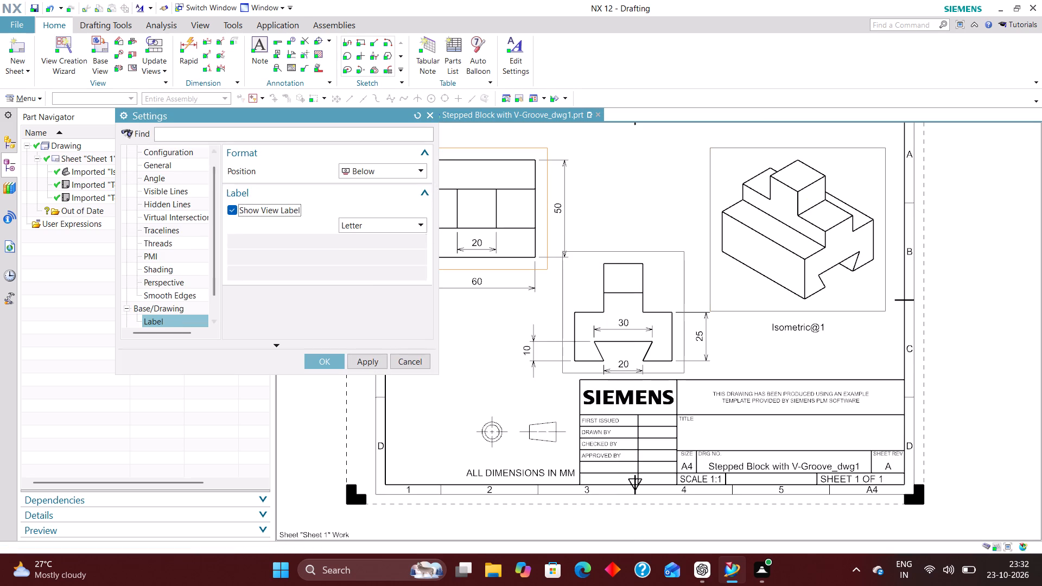
{"action": "left_click", "coordinate": [401, 224]}
{"action": "left_click", "coordinate": [393, 234]}
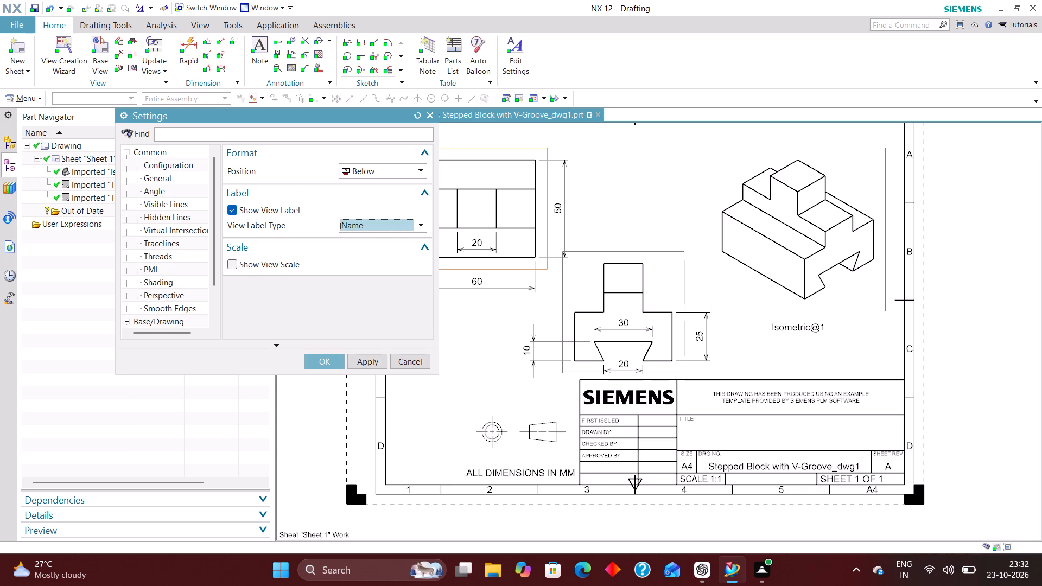
{"action": "left_click", "coordinate": [329, 361]}
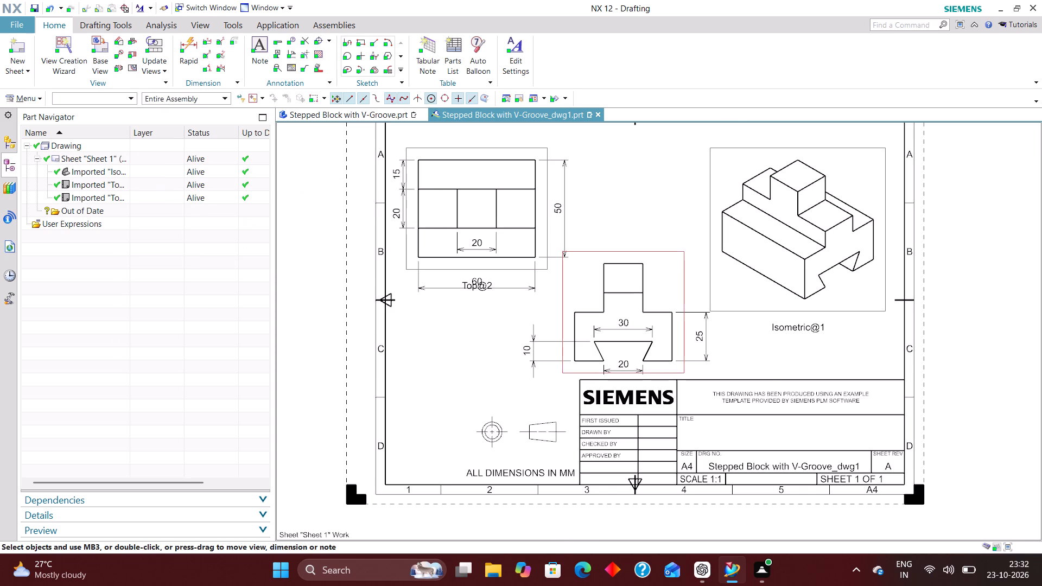
Show a view label below the front view, with the view label type set to Name.
{"action": "right_click", "coordinate": [665, 374]}
{"action": "left_click", "coordinate": [699, 131]}
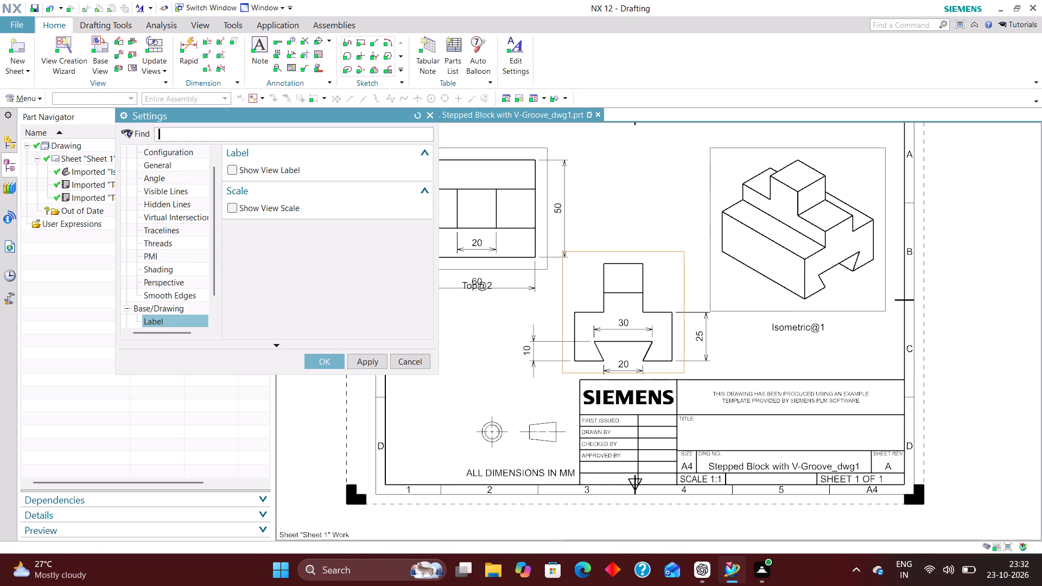
{"action": "left_click", "coordinate": [256, 171]}
{"action": "left_click", "coordinate": [378, 226]}
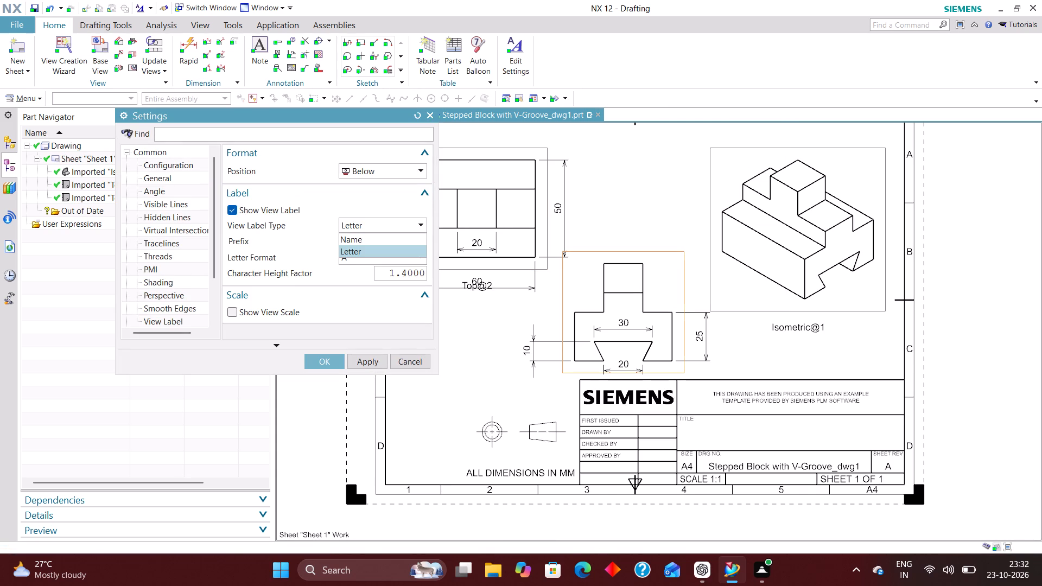
{"action": "left_click", "coordinate": [374, 237]}
{"action": "left_click", "coordinate": [328, 360]}
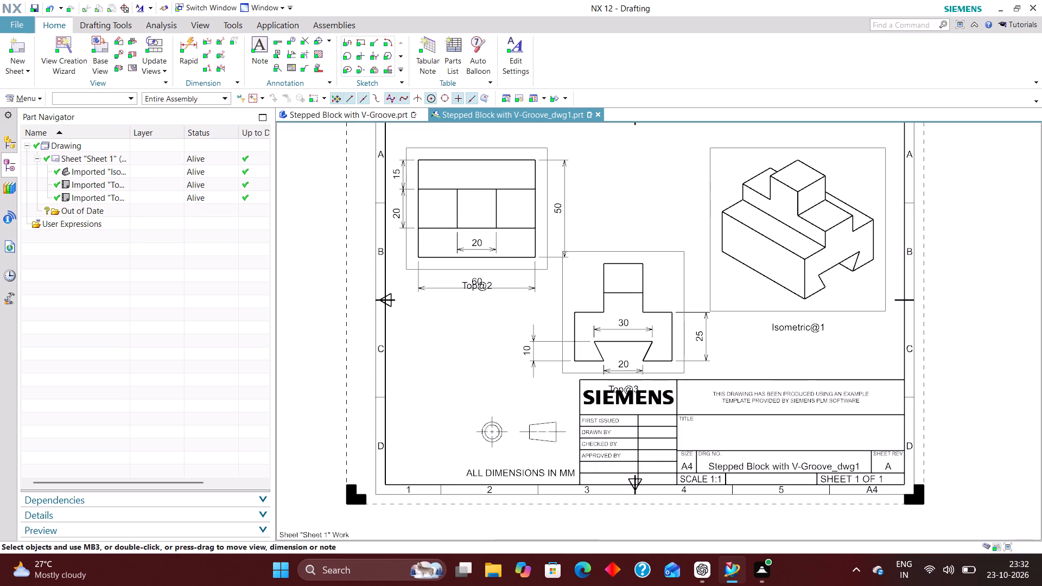
Rename the front view, Top@3, as FRONT VIEW.
{"action": "left_click", "coordinate": [134, 196]}
{"action": "right_click", "coordinate": [134, 196]}
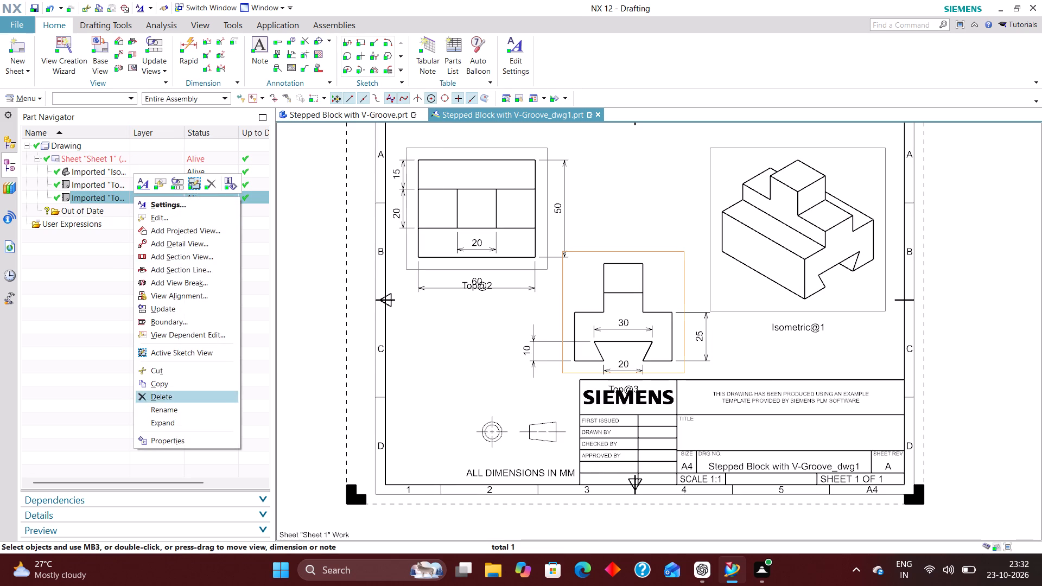
{"action": "left_click", "coordinate": [167, 405]}
{"action": "key", "text": "BackSpace"}
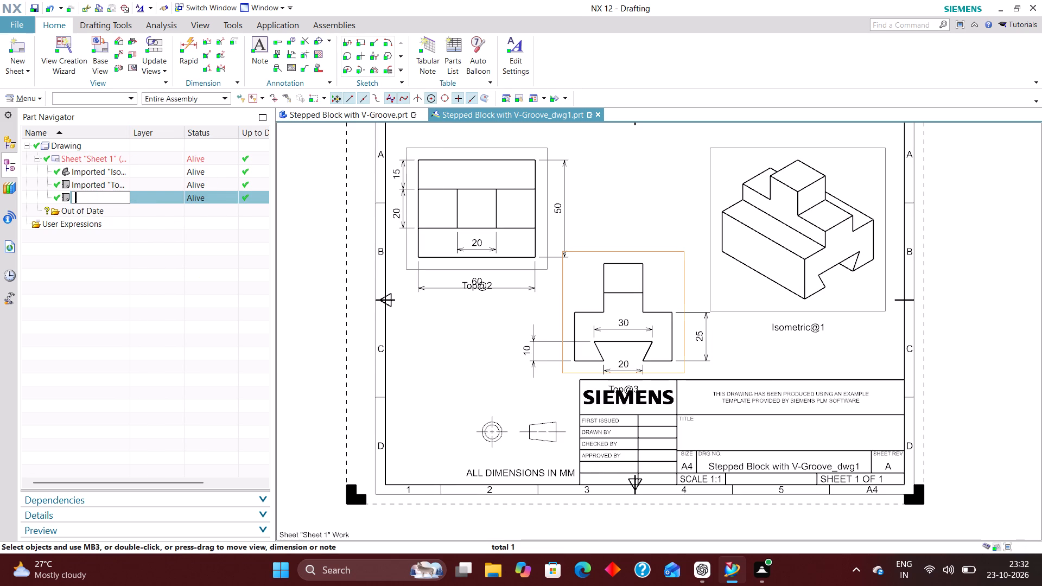
{"action": "type", "text": "FRONT VIEW"}
{"action": "key", "text": "Return"}
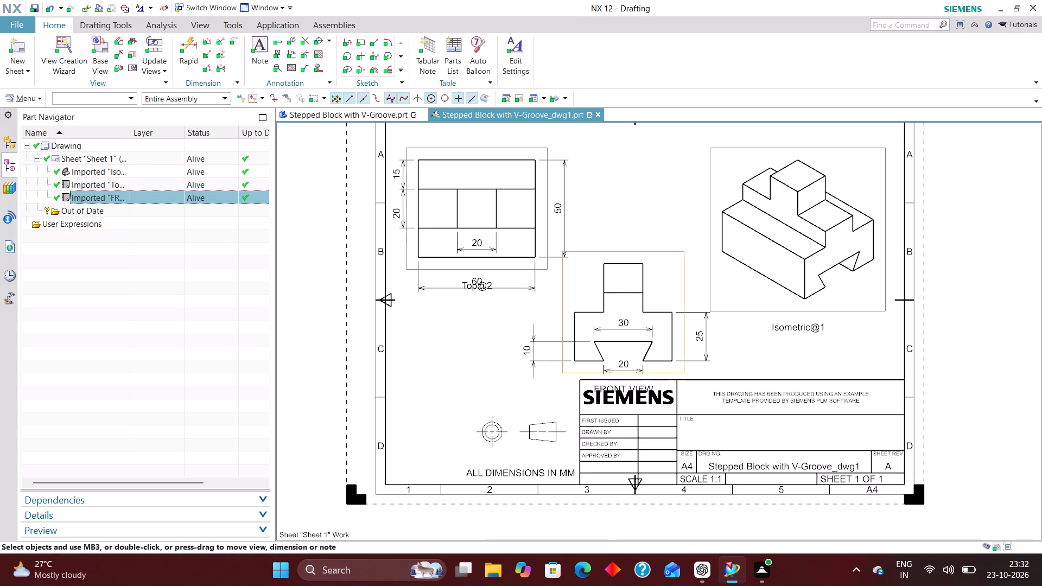
Move the front view up and slightly right so its label clears the title block.
{"action": "left_click_drag", "start_coordinate": [637, 251], "coordinate": [636, 241]}
{"action": "left_click_drag", "start_coordinate": [627, 241], "coordinate": [632, 230]}
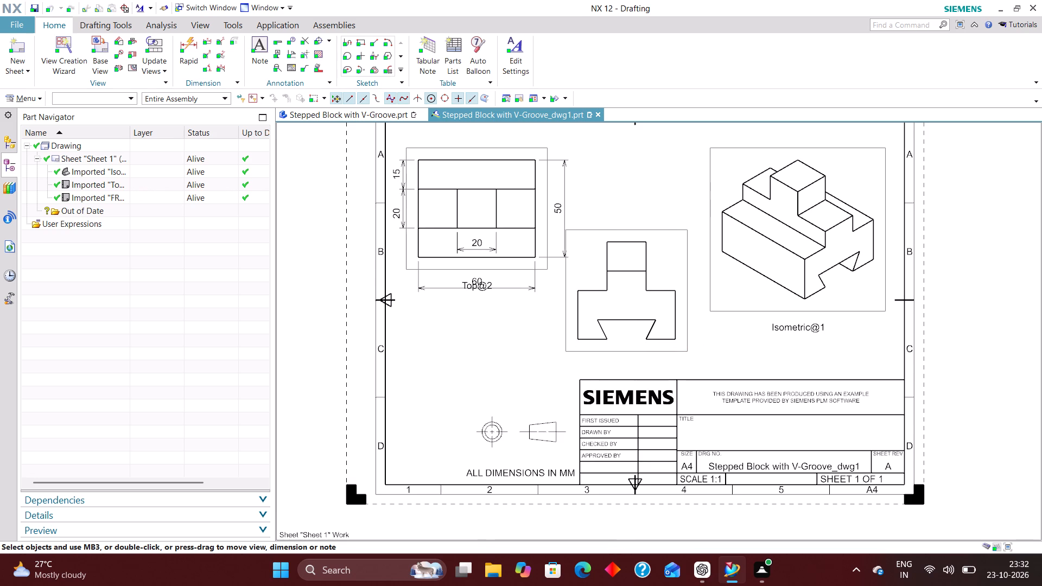
{"action": "left_click_drag", "start_coordinate": [632, 230], "coordinate": [636, 234]}
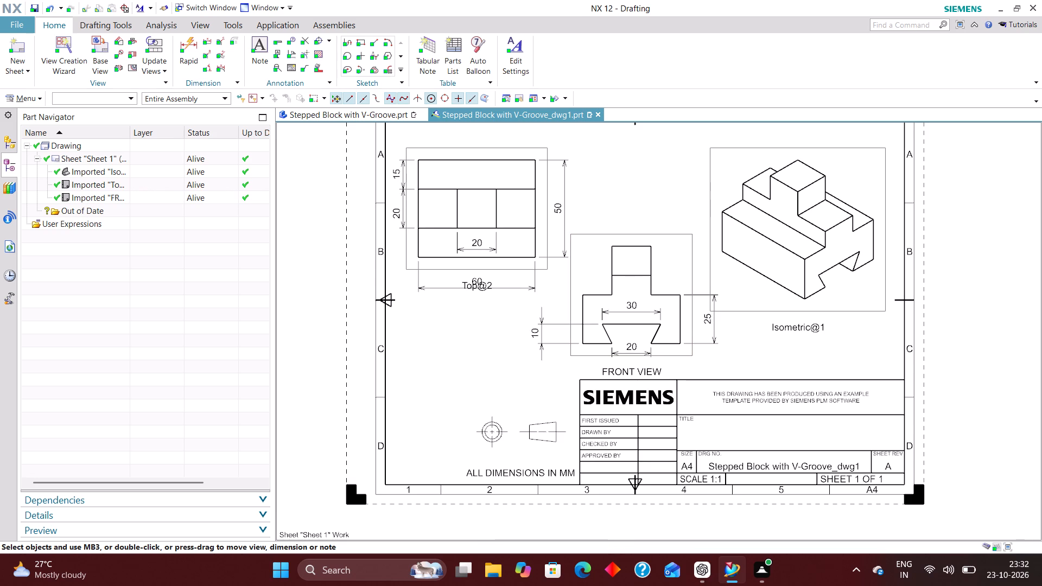
Move the top view slightly higher on the sheet.
{"action": "scroll", "coordinate": [500, 303], "scroll_direction": "down", "scroll_amount": 2}
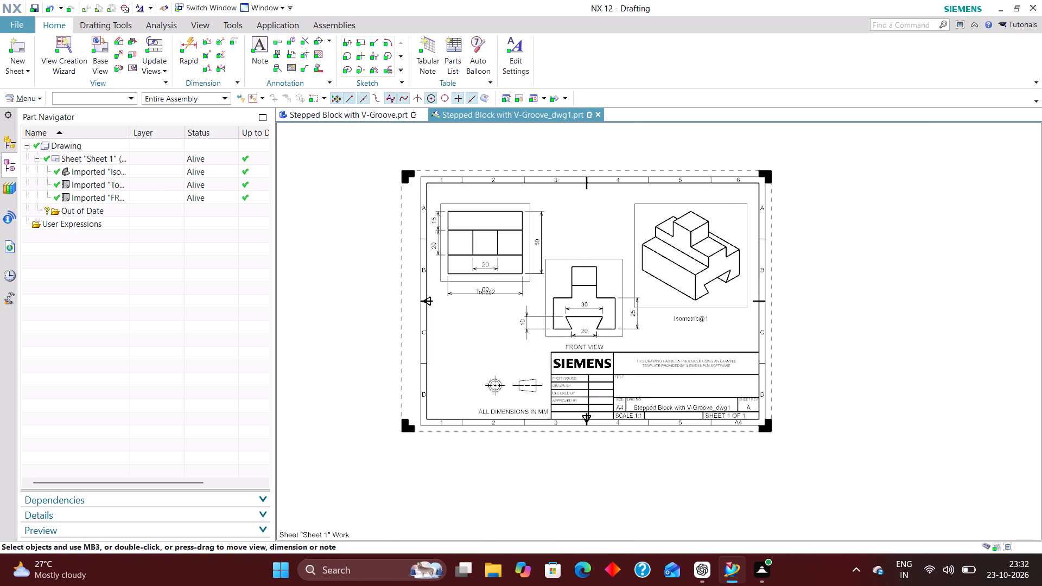
{"action": "scroll", "coordinate": [503, 200], "scroll_direction": "up", "scroll_amount": 4}
{"action": "left_click_drag", "start_coordinate": [491, 210], "coordinate": [494, 188]}
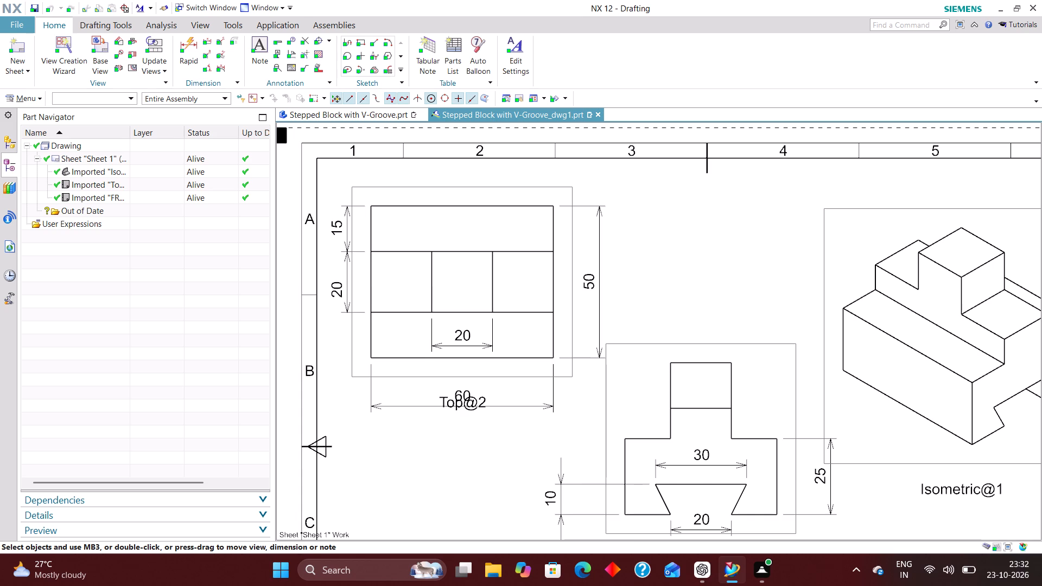
Move the top view's label below the overall length dimension and centre it under the view.
{"action": "scroll", "coordinate": [393, 326], "scroll_direction": "down", "scroll_amount": 1}
{"action": "scroll", "coordinate": [462, 399], "scroll_direction": "up", "scroll_amount": 1}
{"action": "left_click_drag", "start_coordinate": [454, 384], "coordinate": [456, 405]}
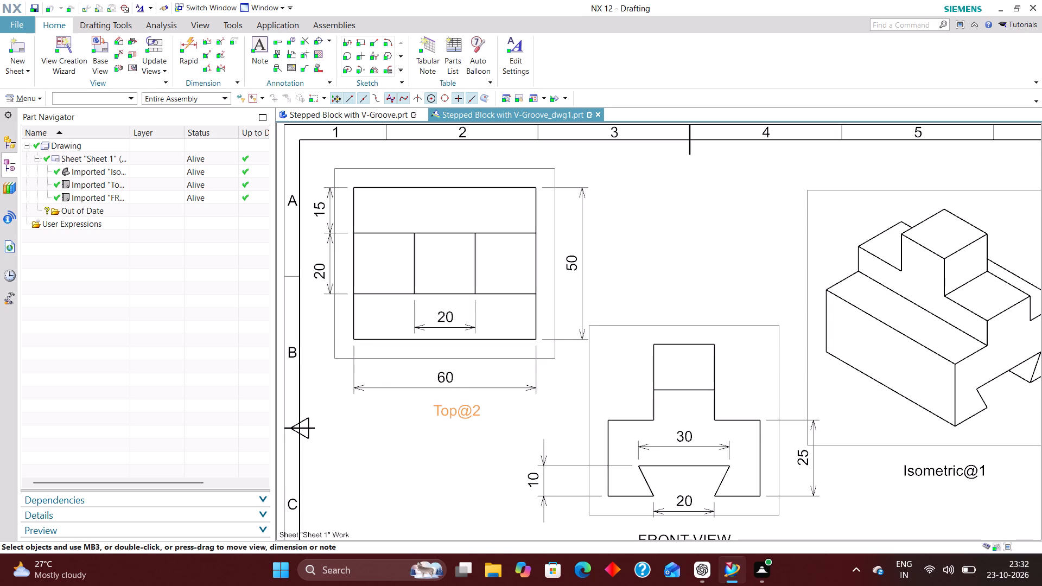
{"action": "left_click_drag", "start_coordinate": [456, 405], "coordinate": [448, 405]}
Rename the top view, Top@2, as TOP VIEW.
{"action": "left_click", "coordinate": [135, 181]}
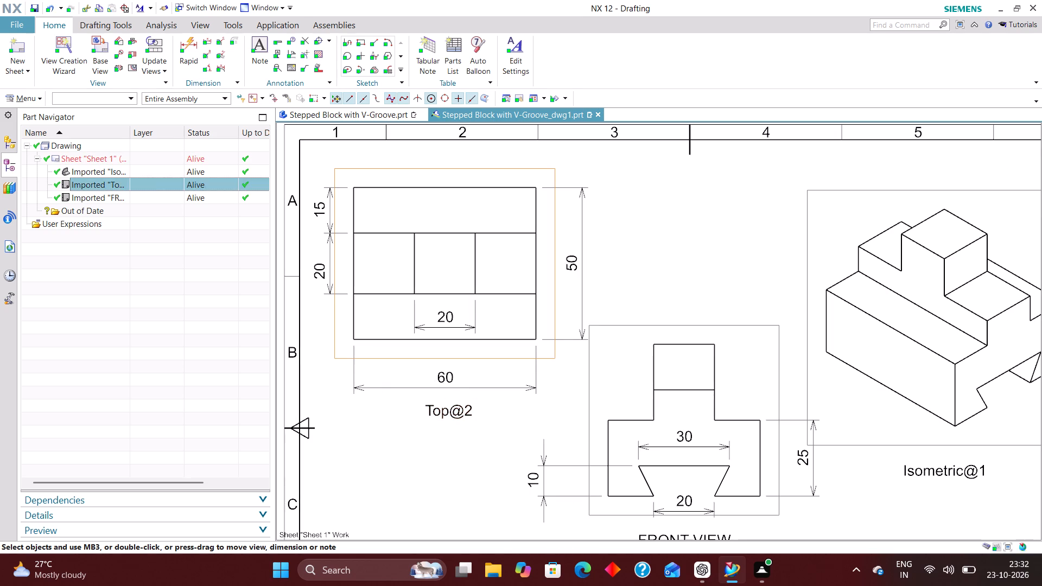
{"action": "right_click", "coordinate": [135, 181]}
{"action": "left_click", "coordinate": [186, 396]}
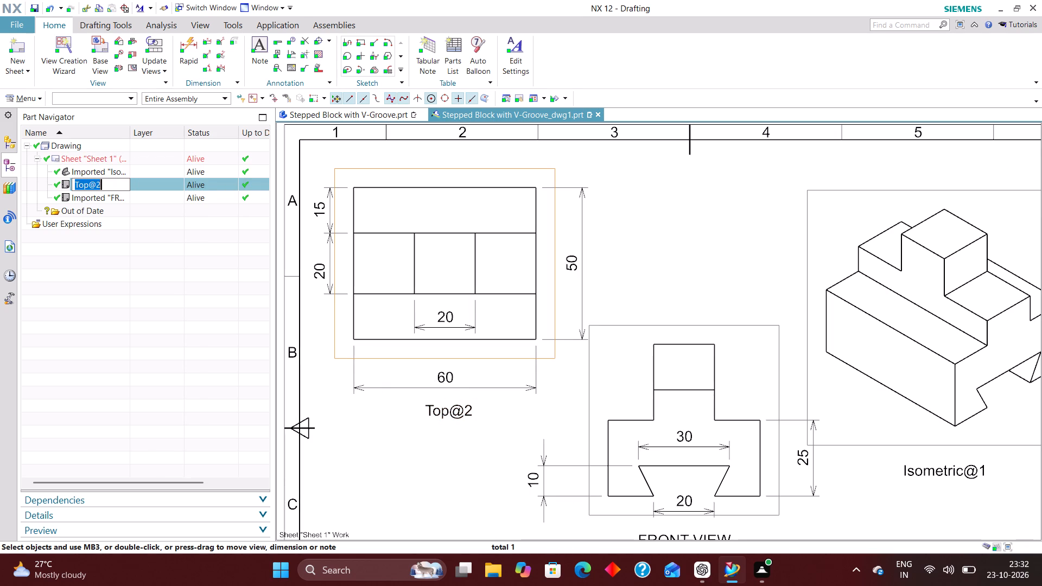
{"action": "type", "text": "TOP VIEW"}
{"action": "key", "text": "Return"}
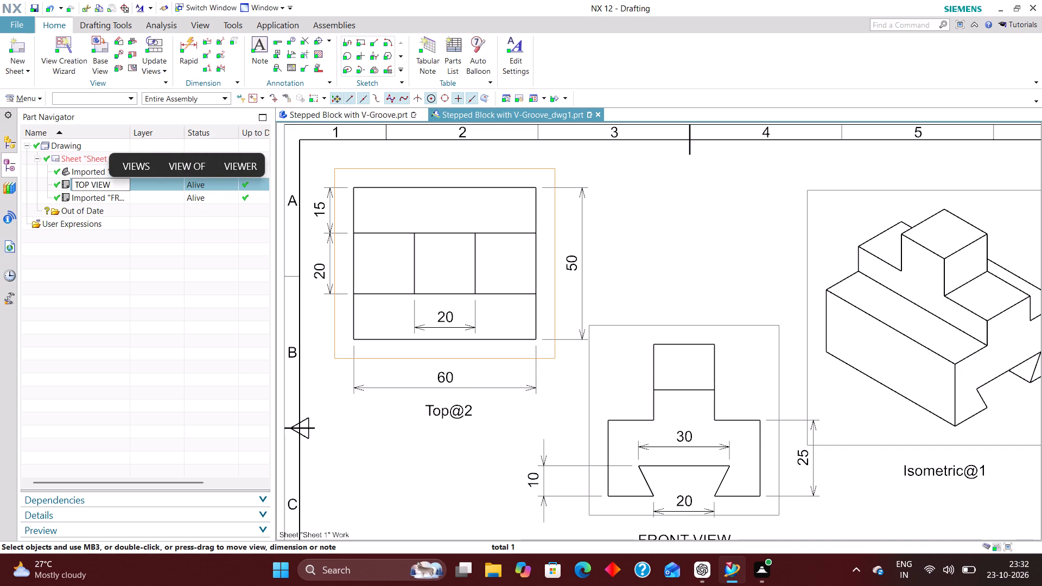
Turn off the display of view borders in the drafting preferences' view workflow settings.
{"action": "left_click", "coordinate": [25, 99]}
{"action": "left_click", "coordinate": [55, 233]}
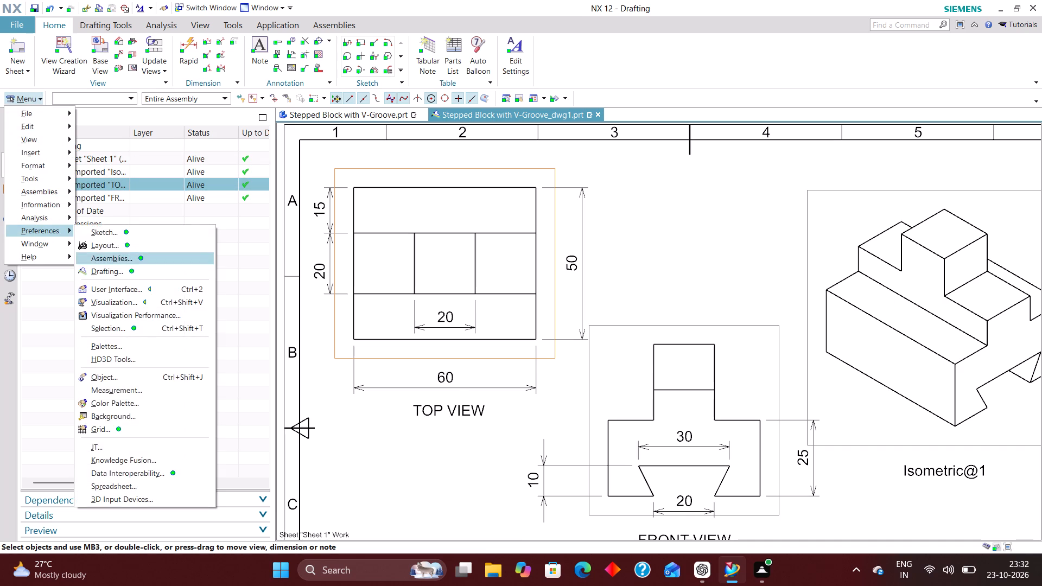
{"action": "left_click", "coordinate": [145, 271]}
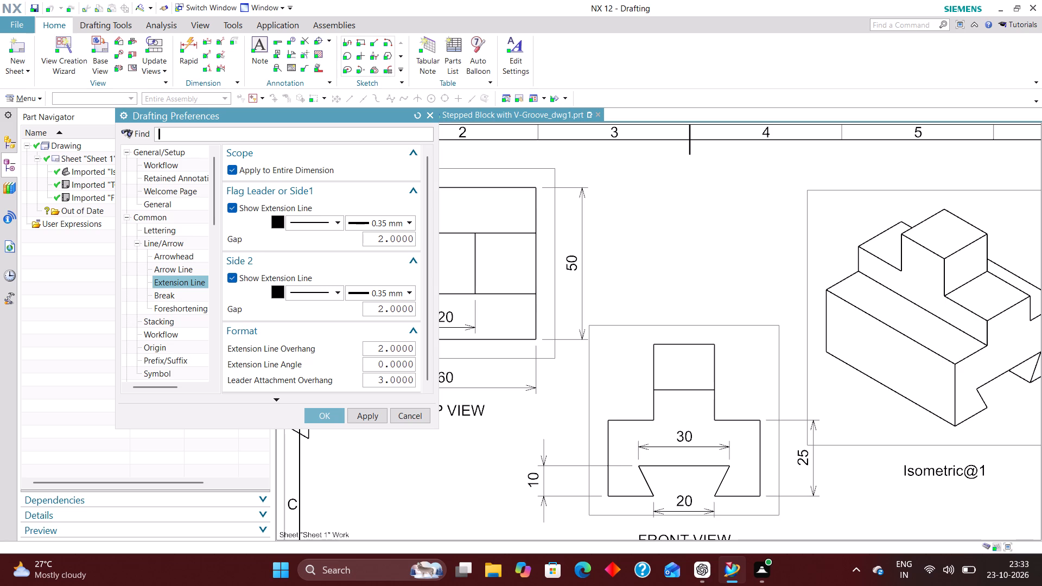
{"action": "scroll", "coordinate": [175, 302], "scroll_direction": "down", "scroll_amount": 7}
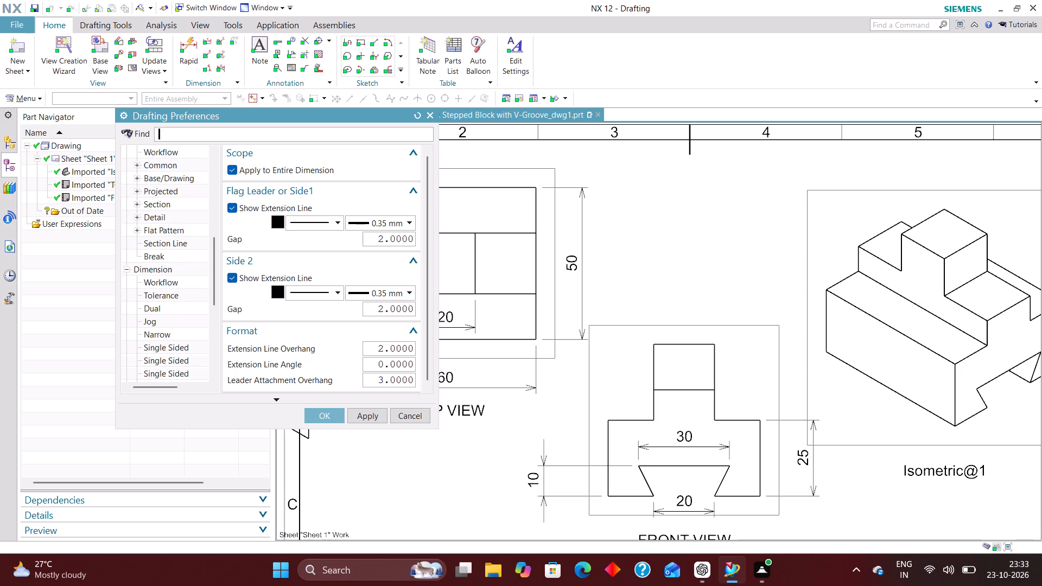
{"action": "scroll", "coordinate": [161, 270], "scroll_direction": "up", "scroll_amount": 3}
{"action": "left_click", "coordinate": [165, 254]}
{"action": "left_click", "coordinate": [228, 167]}
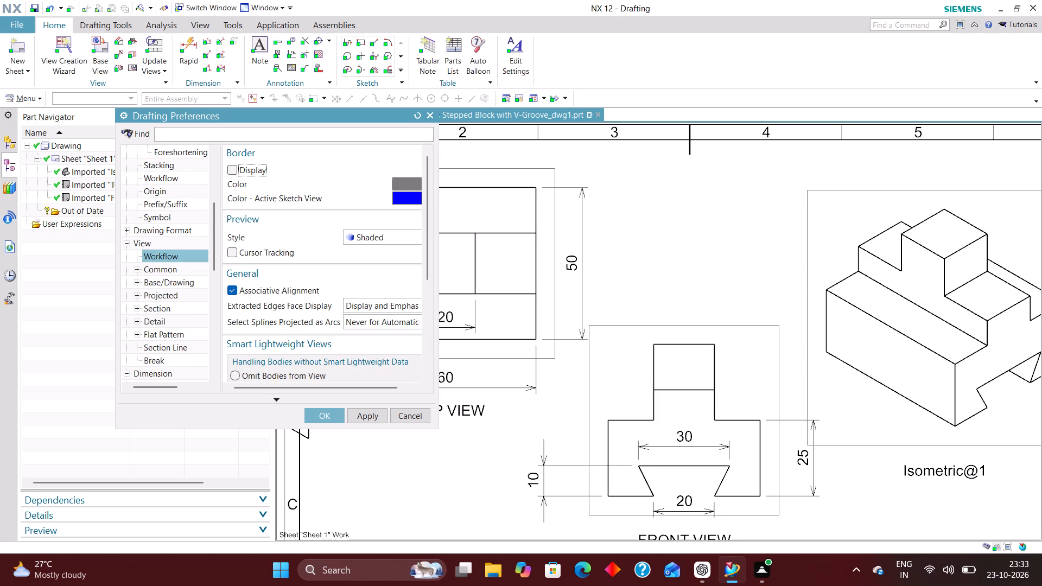
{"action": "left_click", "coordinate": [328, 418]}
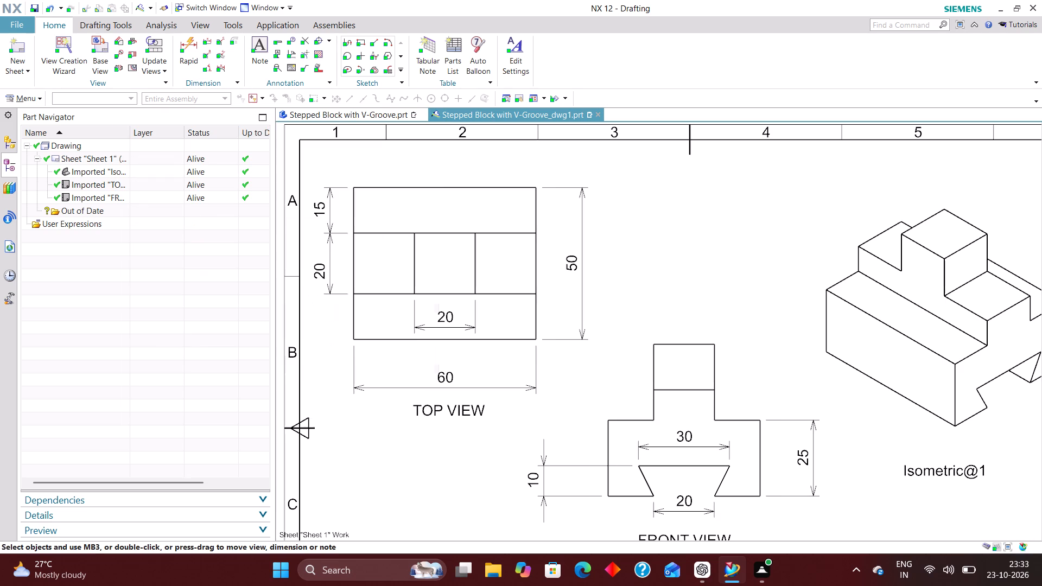
Rename the isometric view, Isometric@1, as ISOMETRIC VIEW.
{"action": "scroll", "coordinate": [415, 347], "scroll_direction": "down", "scroll_amount": 4}
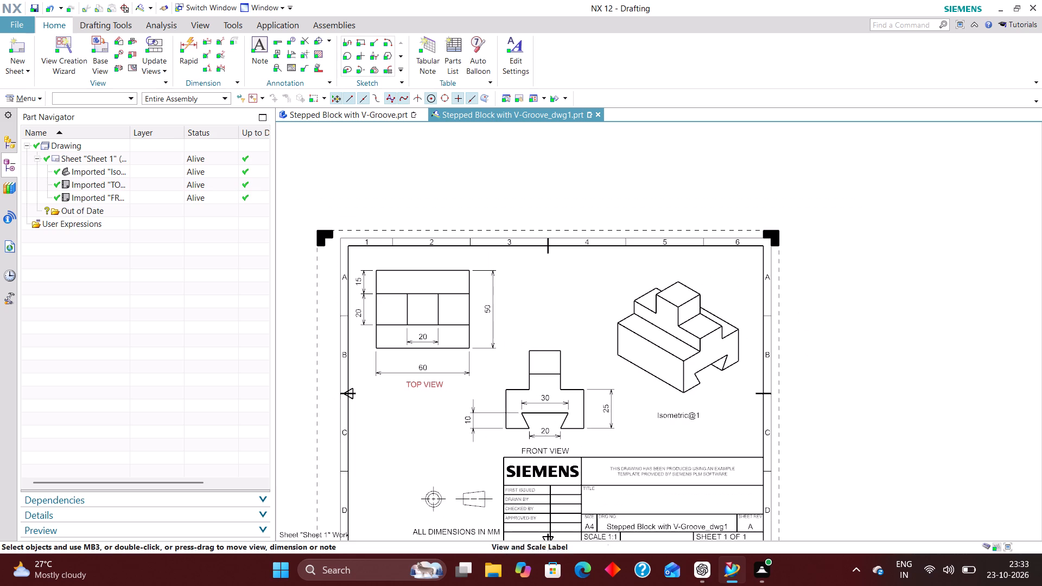
{"action": "scroll", "coordinate": [421, 356], "scroll_direction": "down", "scroll_amount": 2}
{"action": "scroll", "coordinate": [512, 374], "scroll_direction": "up", "scroll_amount": 2}
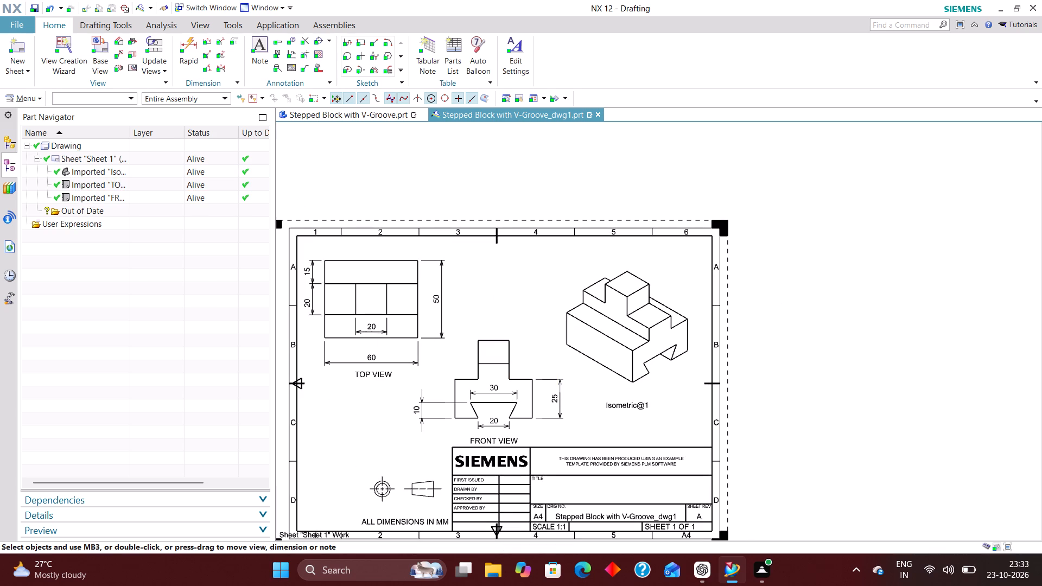
{"action": "left_click", "coordinate": [142, 168]}
{"action": "right_click", "coordinate": [142, 168]}
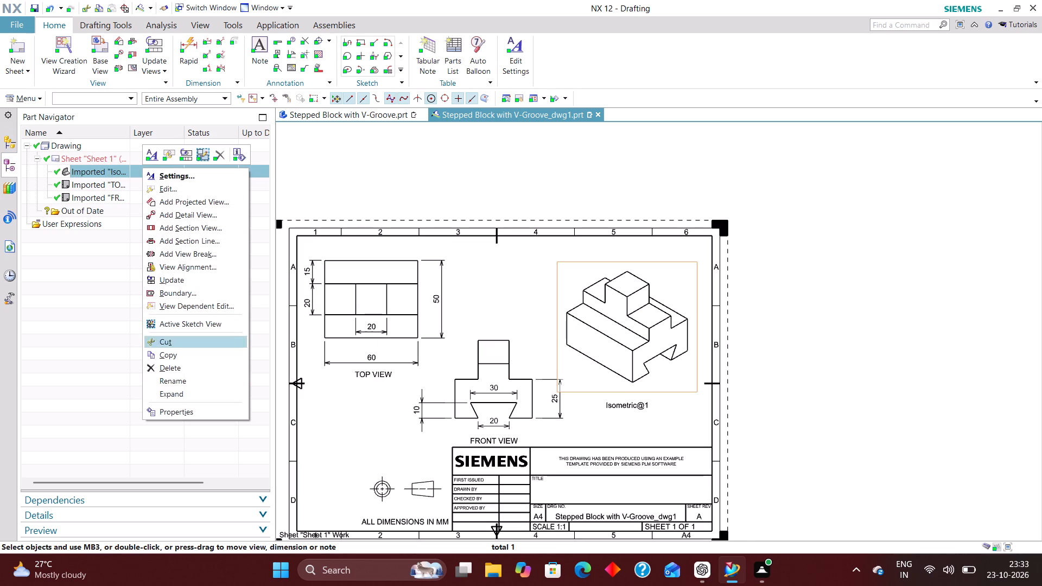
{"action": "left_click", "coordinate": [183, 380]}
{"action": "key", "text": "BackSpace"}
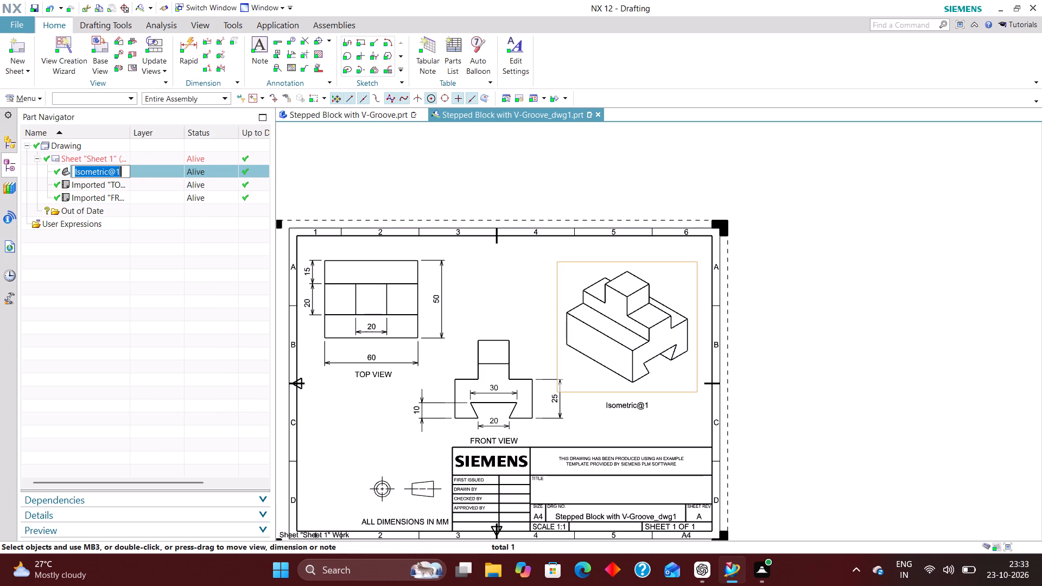
{"action": "type", "text": "ISO"}
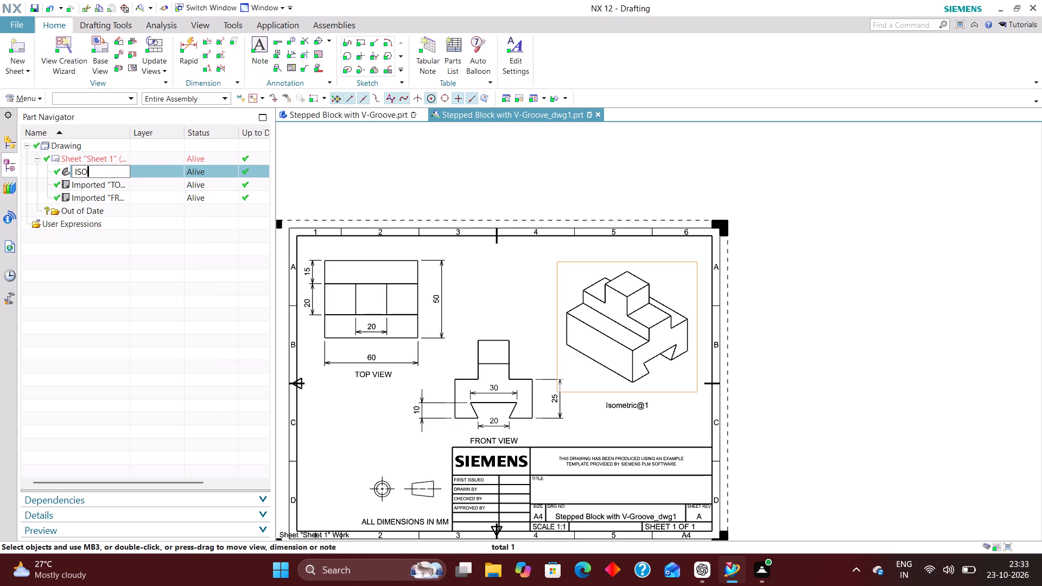
{"action": "type", "text": "METRIC VIEEW"}
{"action": "key", "text": "BackSpace"}
{"action": "key", "text": "BackSpace"}
{"action": "key", "text": "w"}
{"action": "key", "text": "Return"}
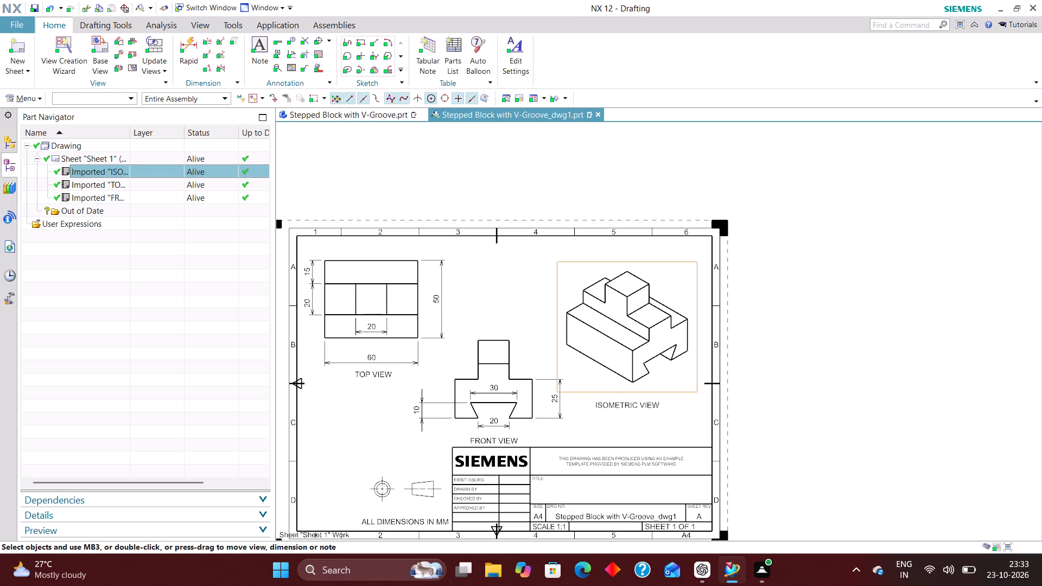
{"action": "left_click", "coordinate": [475, 295]}
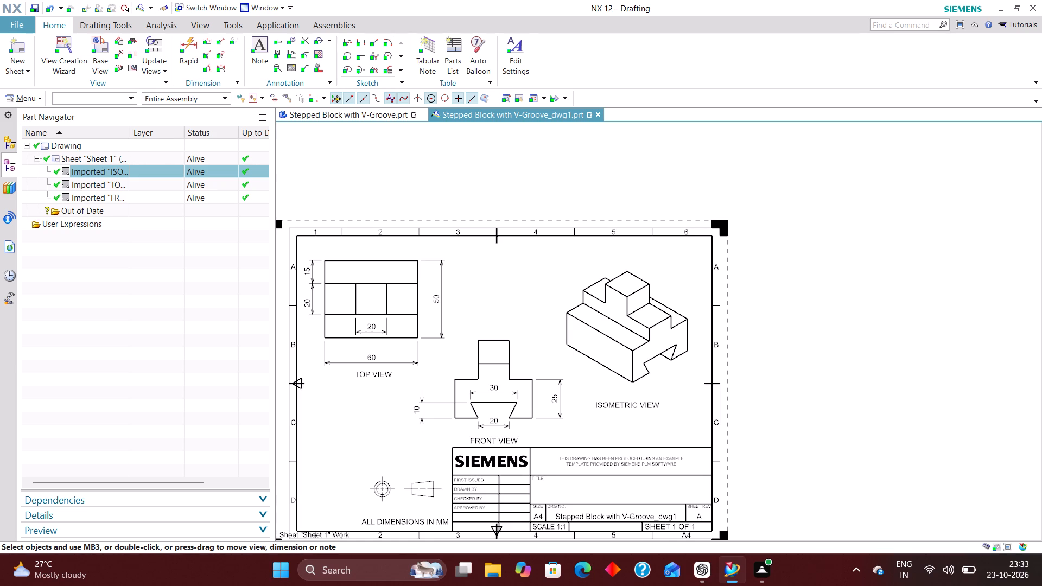
Change the projection of Sheet 1 to first angle.
{"action": "scroll", "coordinate": [387, 404], "scroll_direction": "down", "scroll_amount": 2}
{"action": "right_click_drag", "start_coordinate": [397, 403], "coordinate": [365, 466]}
{"action": "right_click", "coordinate": [372, 445]}
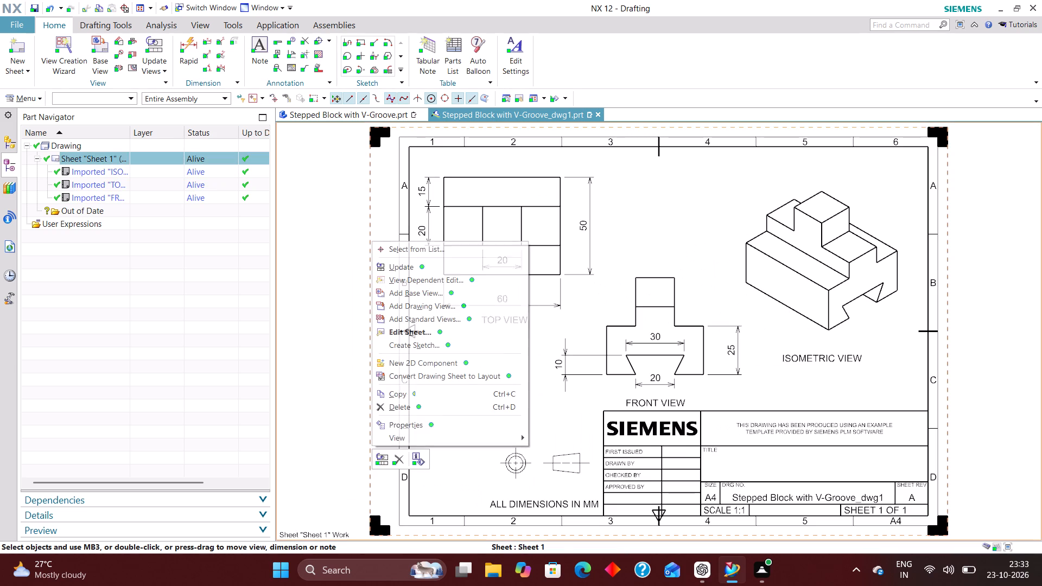
{"action": "left_click", "coordinate": [416, 335]}
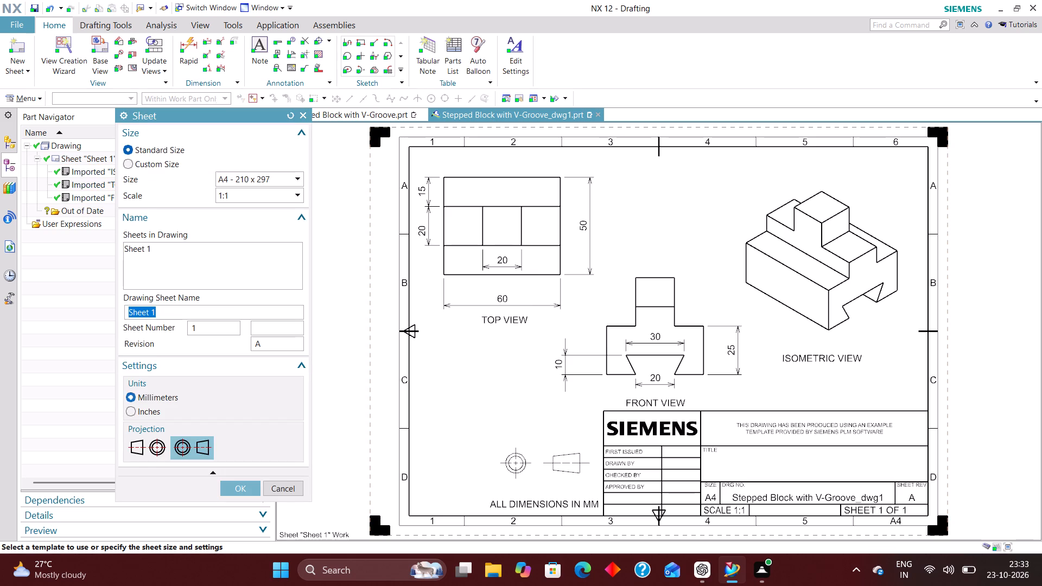
{"action": "left_click", "coordinate": [141, 440]}
{"action": "left_click", "coordinate": [249, 490]}
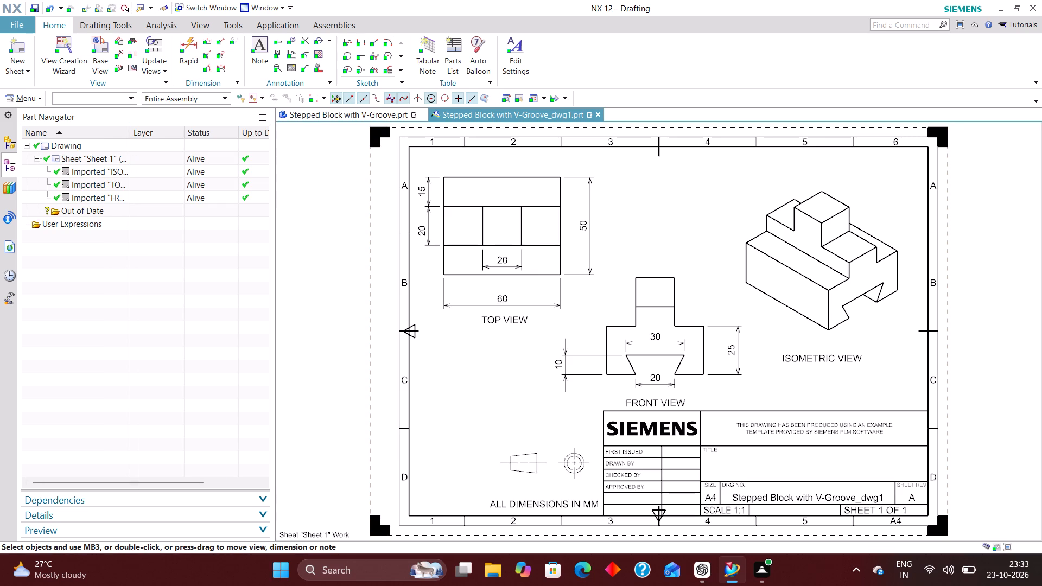
Make layer 256 selectable in the layer settings so the title block can be edited.
{"action": "key", "text": "ctrl+j"}
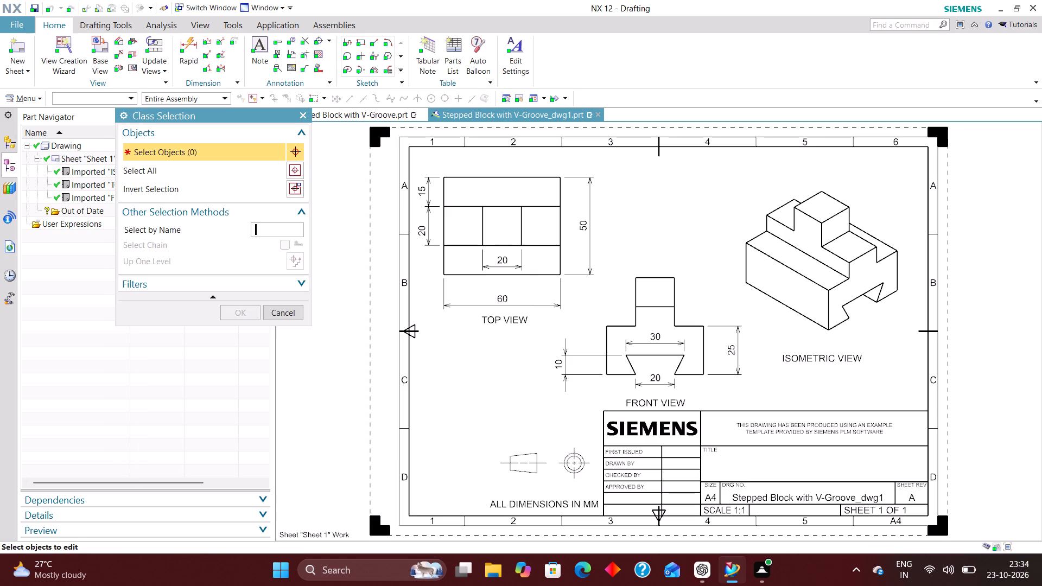
{"action": "left_click", "coordinate": [282, 312]}
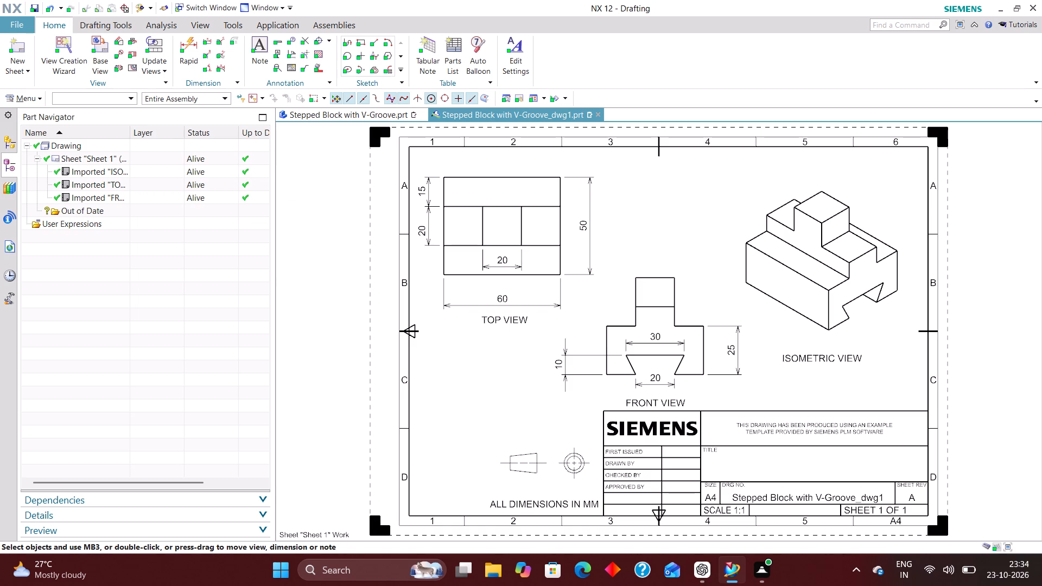
{"action": "key", "text": "ctrl+l"}
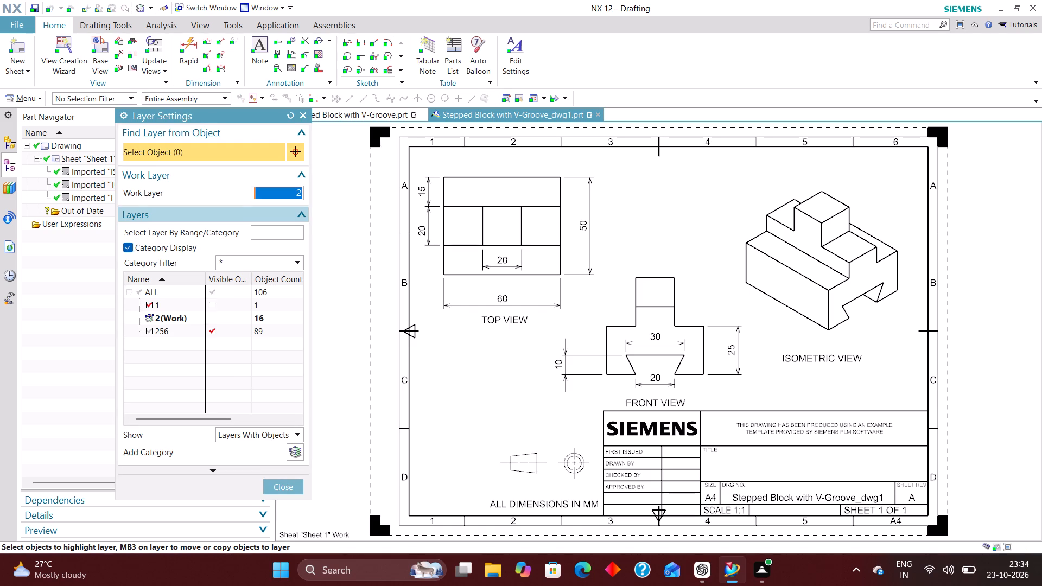
{"action": "left_click", "coordinate": [149, 330]}
{"action": "left_click", "coordinate": [280, 485]}
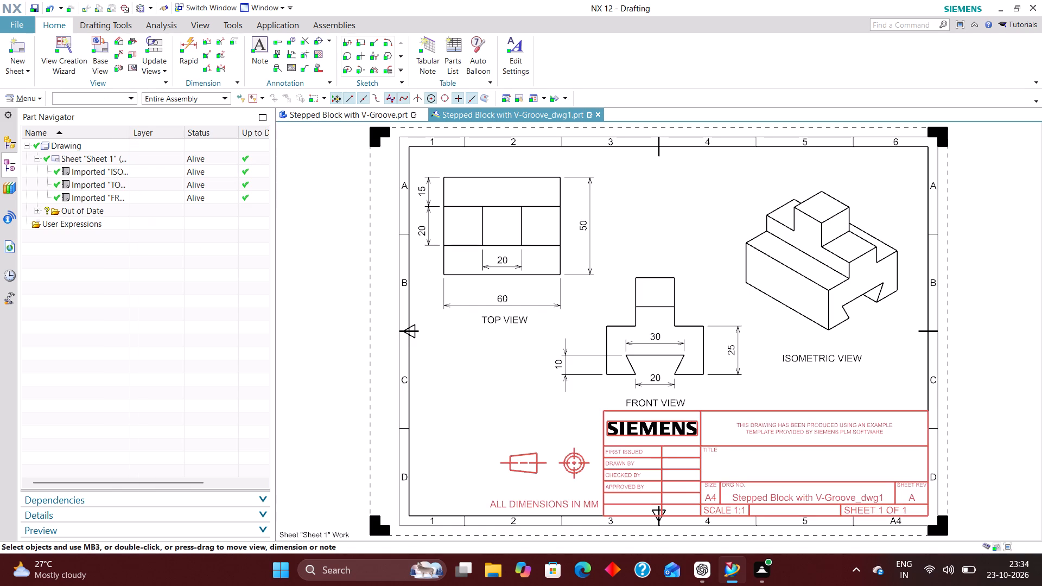
Open the title block definition and unlock the four empty cells Label10, Label11, Label12 and Label13.
{"action": "right_click", "coordinate": [597, 452]}
{"action": "left_click", "coordinate": [632, 339]}
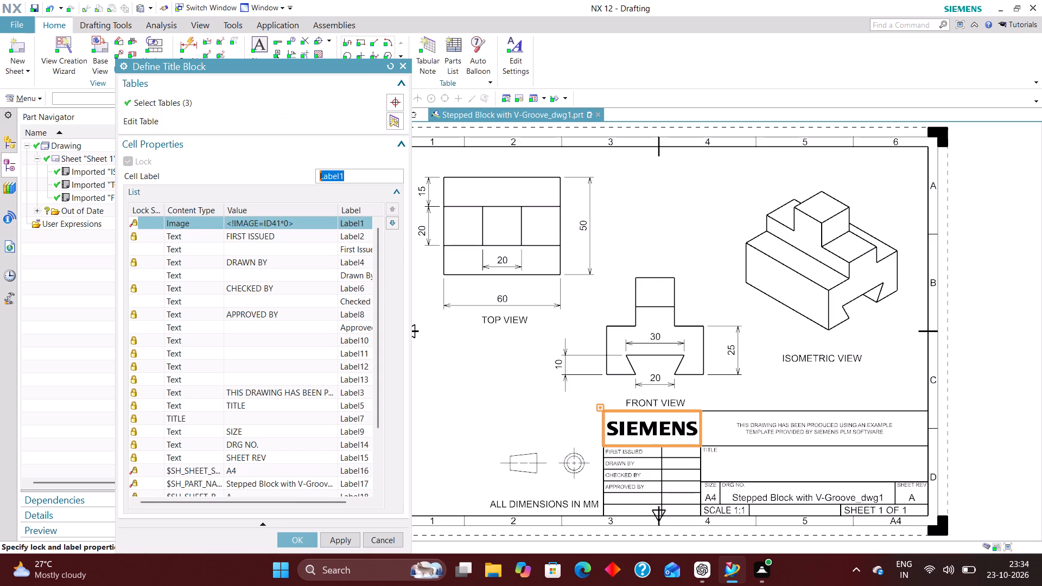
{"action": "left_click", "coordinate": [151, 338]}
{"action": "left_click", "coordinate": [126, 210]}
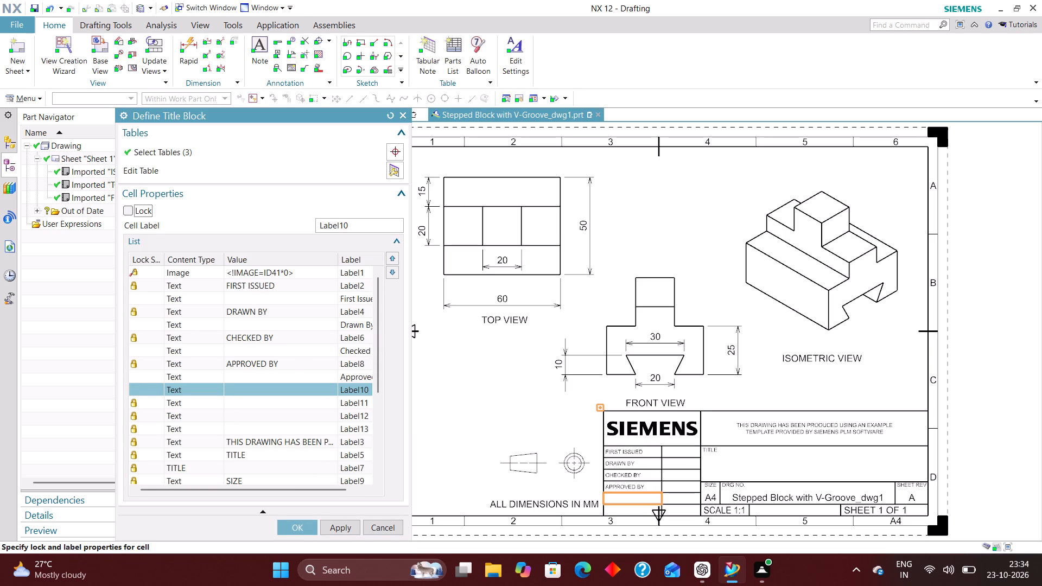
{"action": "left_click", "coordinate": [151, 402]}
{"action": "left_click", "coordinate": [126, 213]}
{"action": "left_click", "coordinate": [144, 417]}
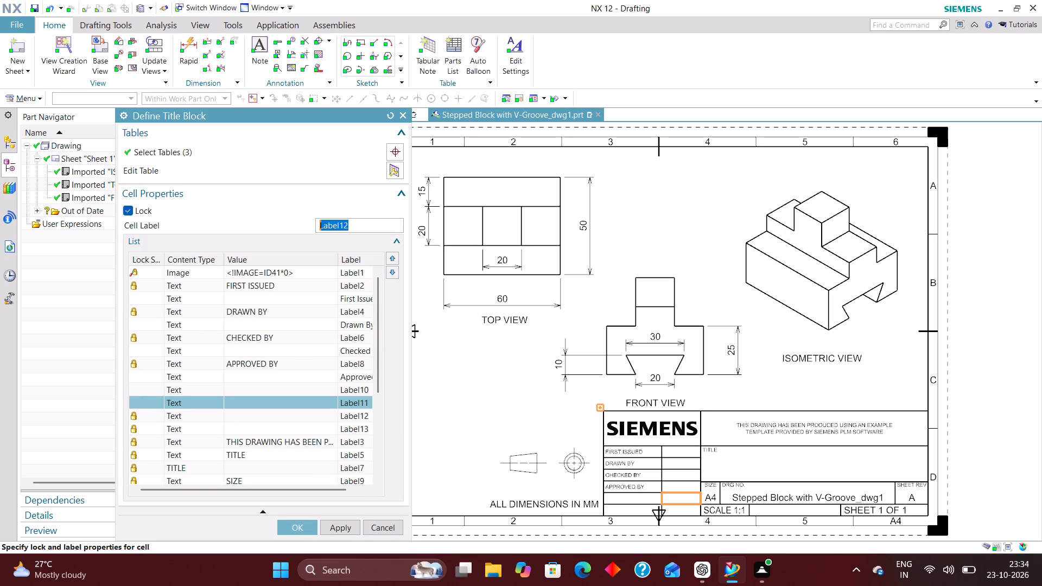
{"action": "left_click", "coordinate": [136, 209]}
{"action": "left_click", "coordinate": [145, 434]}
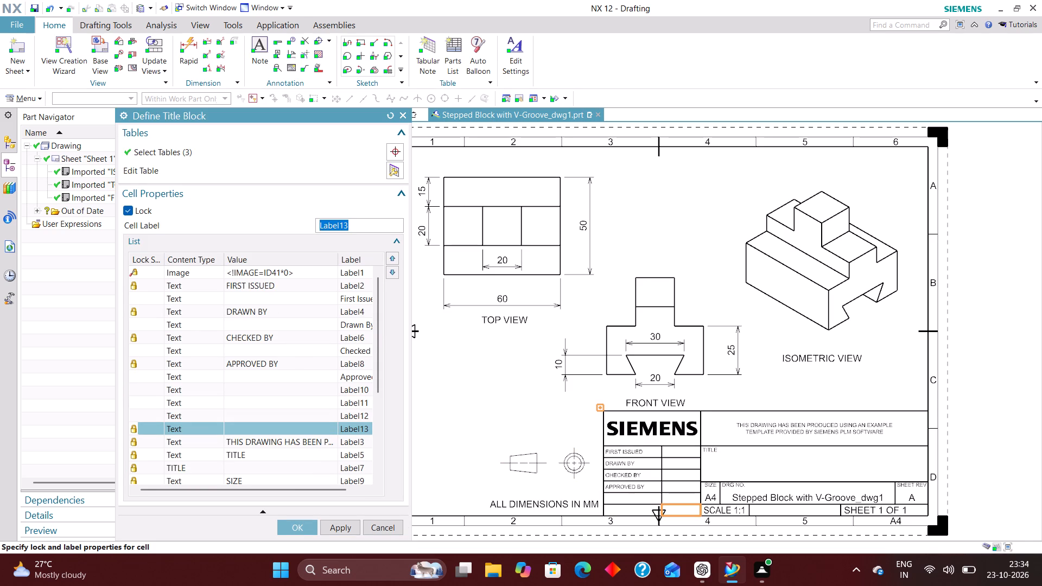
{"action": "left_click", "coordinate": [130, 207]}
Unlock the title value cell Label7 and the empty cell Label20, and accept the title block definition.
{"action": "scroll", "coordinate": [170, 364], "scroll_direction": "down", "scroll_amount": 2}
{"action": "left_click", "coordinate": [156, 375]}
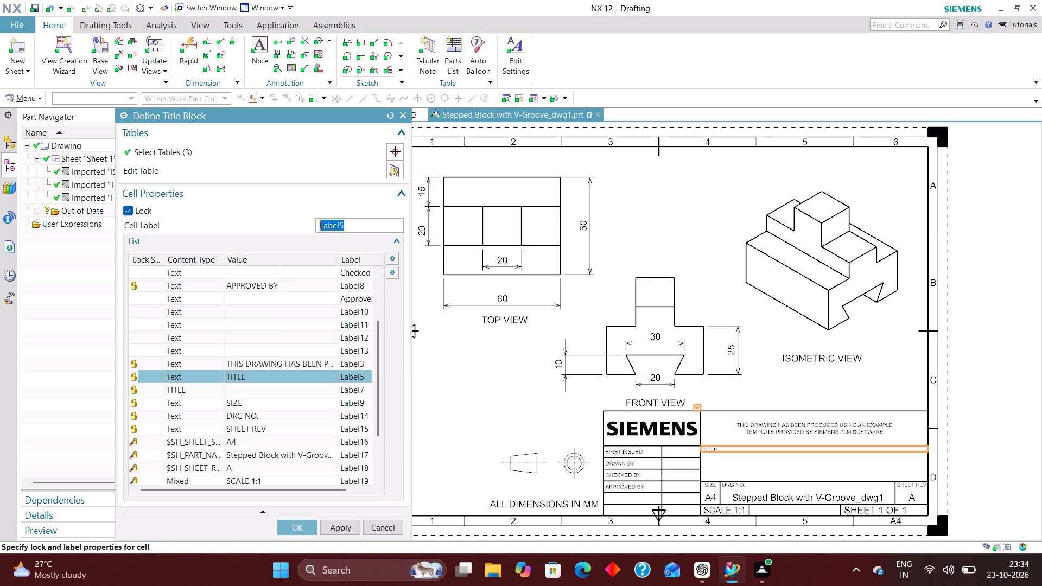
{"action": "left_click", "coordinate": [134, 391]}
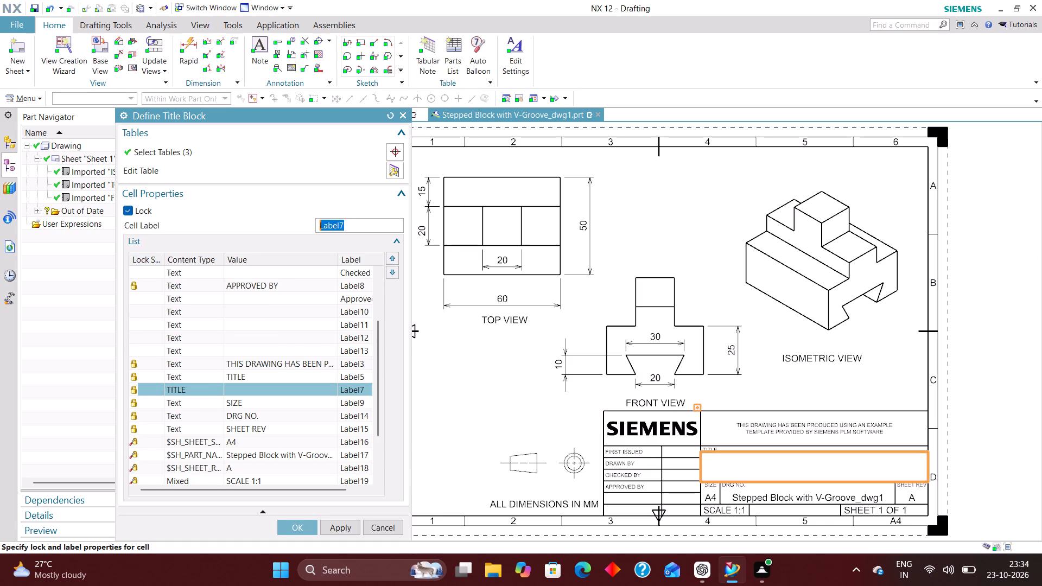
{"action": "left_click", "coordinate": [131, 209]}
{"action": "scroll", "coordinate": [163, 416], "scroll_direction": "down", "scroll_amount": 1}
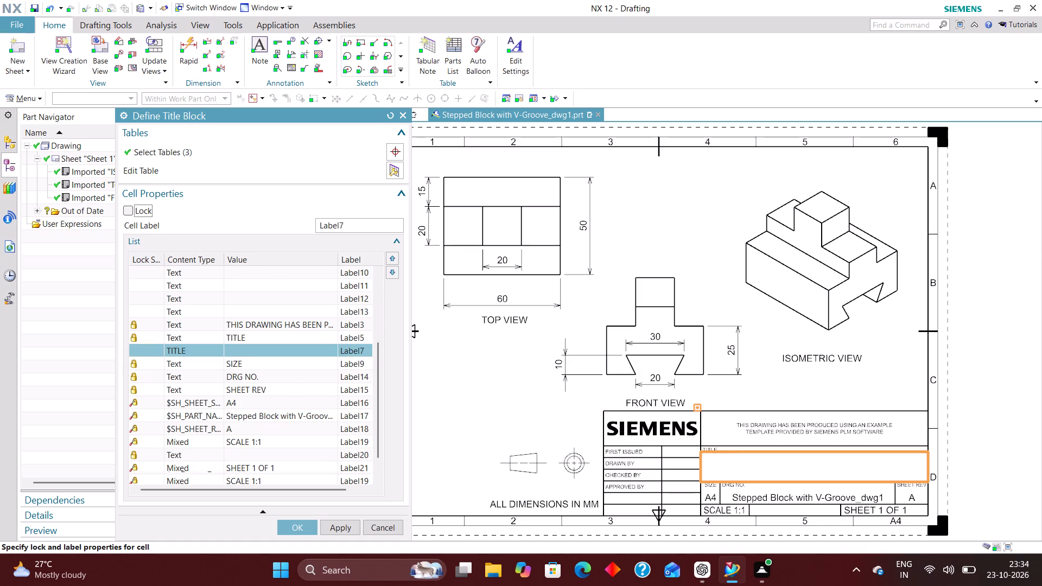
{"action": "left_click", "coordinate": [151, 454]}
{"action": "left_click", "coordinate": [131, 206]}
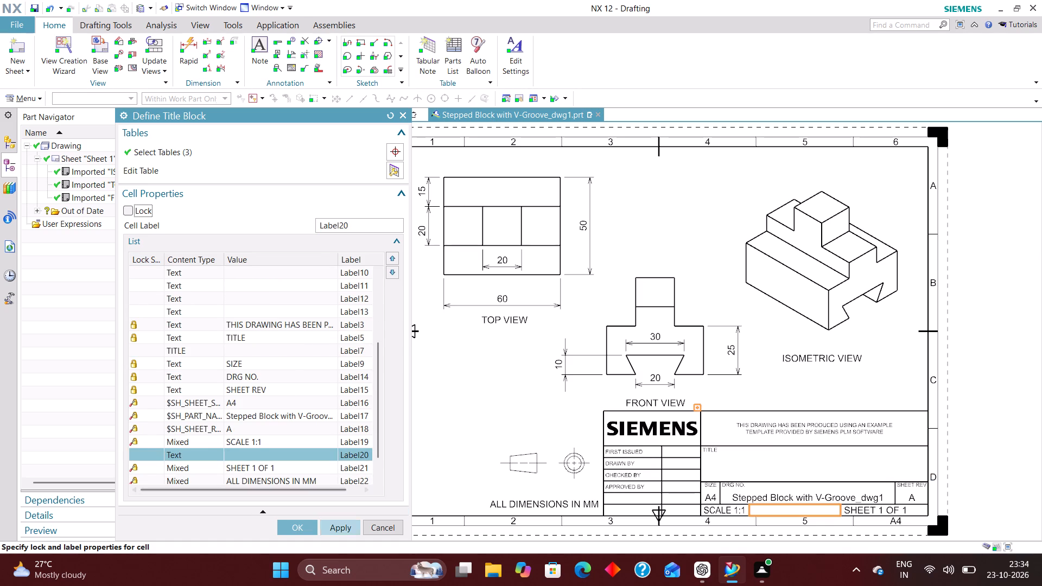
{"action": "left_click", "coordinate": [303, 528]}
Populate the title block: First Issued 23-08-2026, drafter's name, XXX for Checked By and Approved By, MATERIAL IRON_40, and XXX in Label12 and Label13.
{"action": "right_click", "coordinate": [609, 467]}
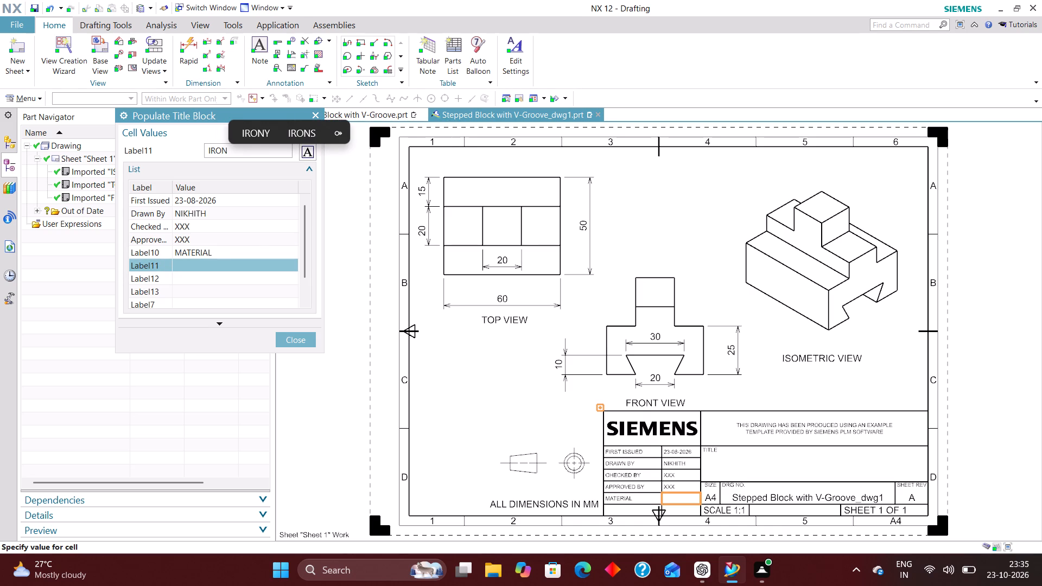
{"action": "key", "text": "shift+underscore"}
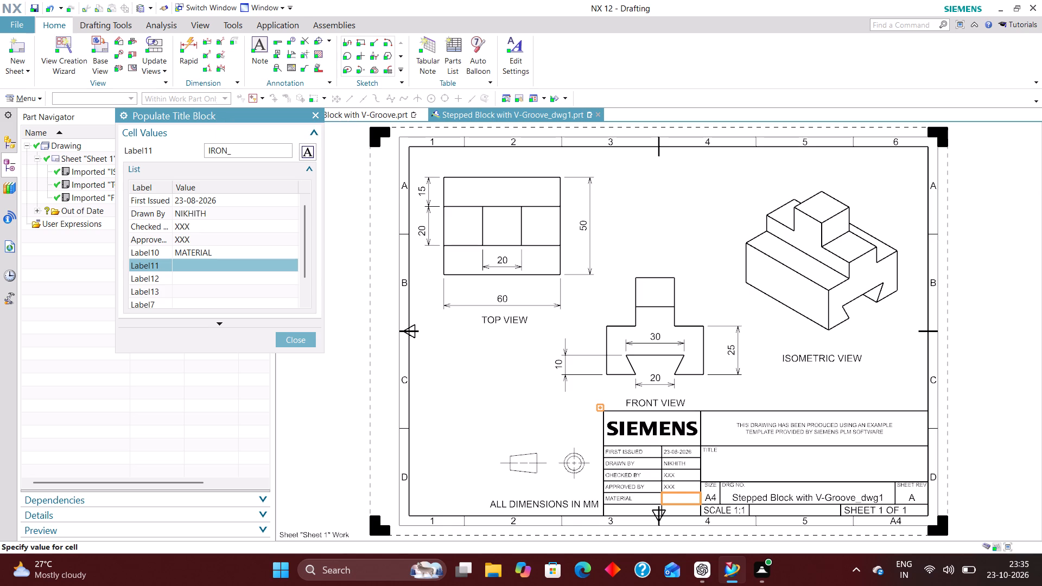
{"action": "type", "text": "40"}
{"action": "key", "text": "Return"}
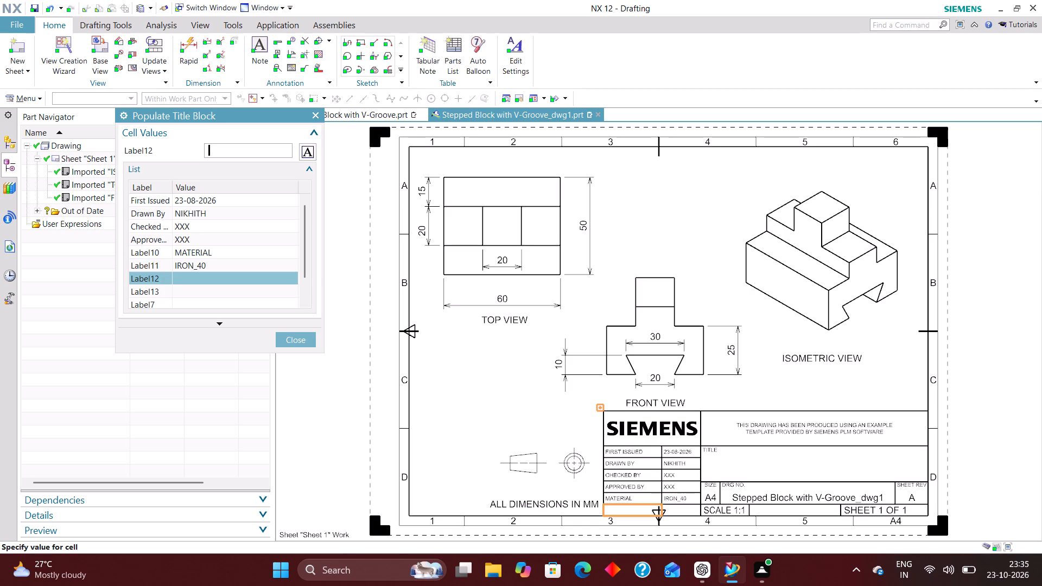
{"action": "type", "text": "XXX"}
{"action": "key", "text": "Return"}
{"action": "type", "text": "XXX"}
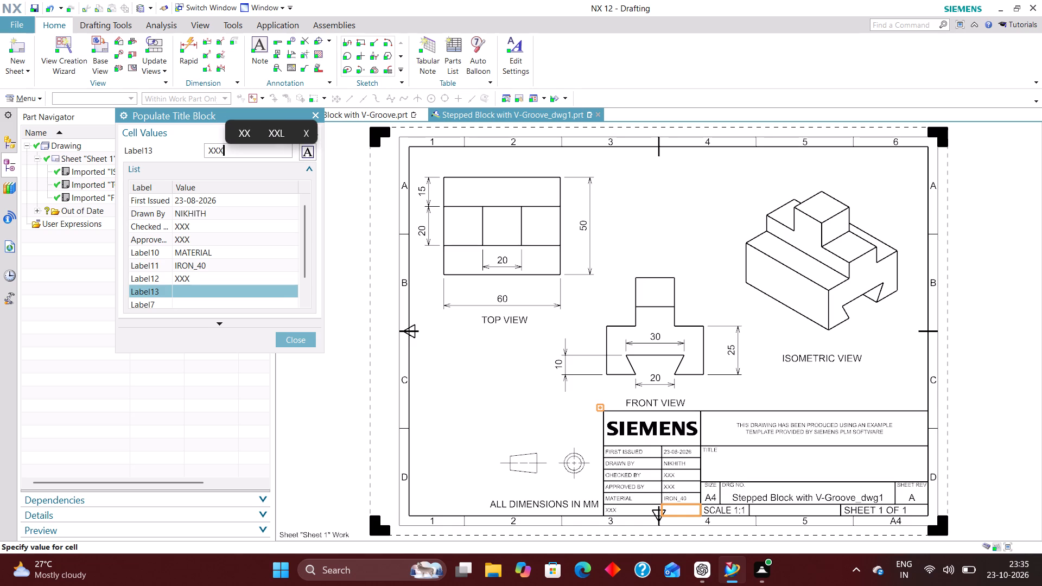
{"action": "key", "text": "Return"}
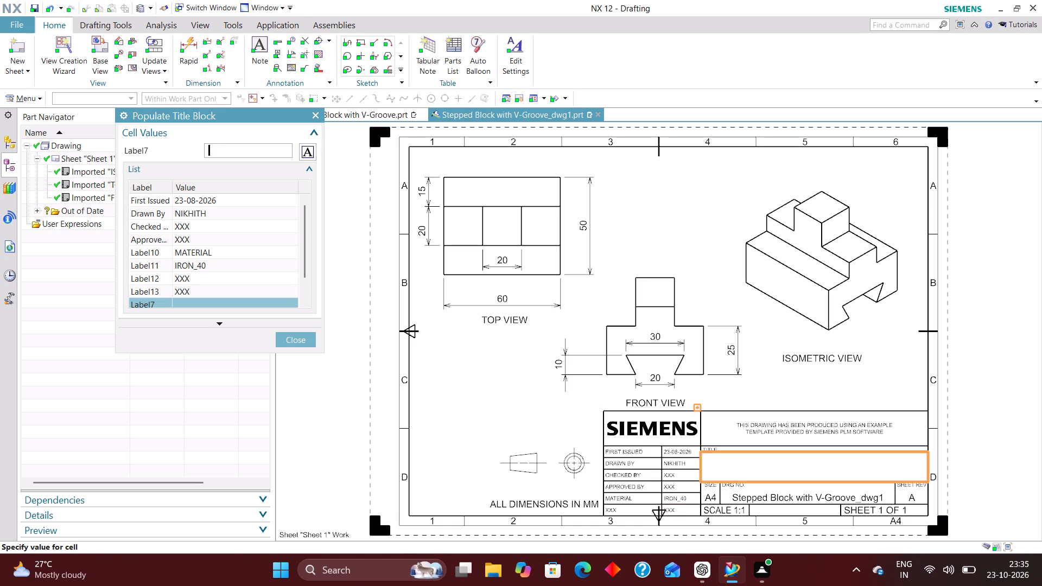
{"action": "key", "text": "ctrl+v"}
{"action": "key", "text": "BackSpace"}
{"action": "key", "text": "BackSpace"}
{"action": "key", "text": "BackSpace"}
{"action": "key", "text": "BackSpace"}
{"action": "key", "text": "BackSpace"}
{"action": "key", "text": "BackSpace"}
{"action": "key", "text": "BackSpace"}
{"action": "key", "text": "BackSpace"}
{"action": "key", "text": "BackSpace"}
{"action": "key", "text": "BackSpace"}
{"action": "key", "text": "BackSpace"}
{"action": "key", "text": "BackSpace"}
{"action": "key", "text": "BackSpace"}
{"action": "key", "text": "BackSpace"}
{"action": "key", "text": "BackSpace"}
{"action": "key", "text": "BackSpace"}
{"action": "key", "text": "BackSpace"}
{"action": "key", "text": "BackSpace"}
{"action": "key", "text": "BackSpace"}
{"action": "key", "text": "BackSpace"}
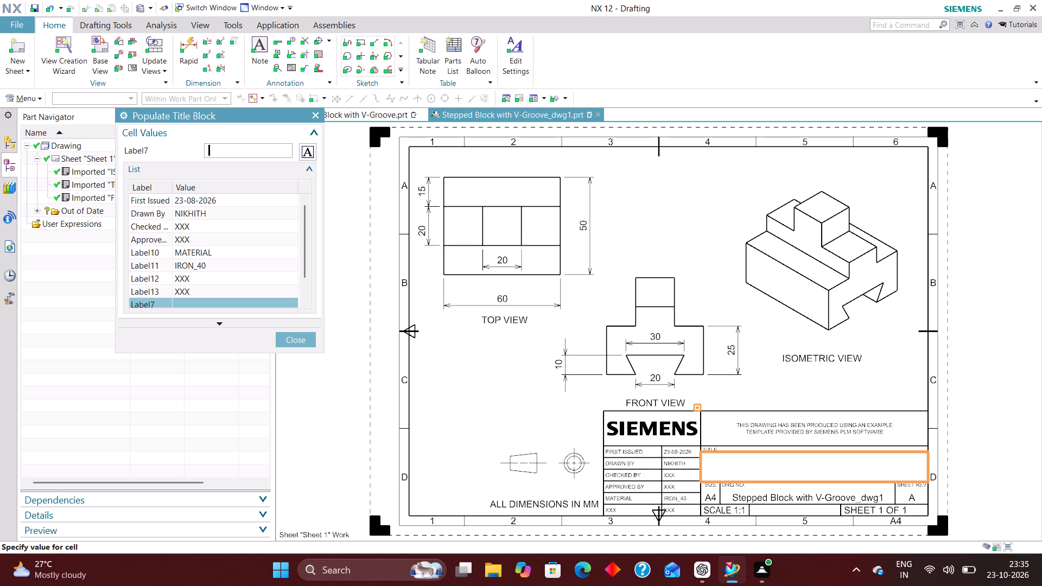
Fill the title cell Label7 of the title block with V GROOVE STEPPED BLOCK.
{"action": "type", "text": "V GROOV"}
{"action": "type", "text": "E"}
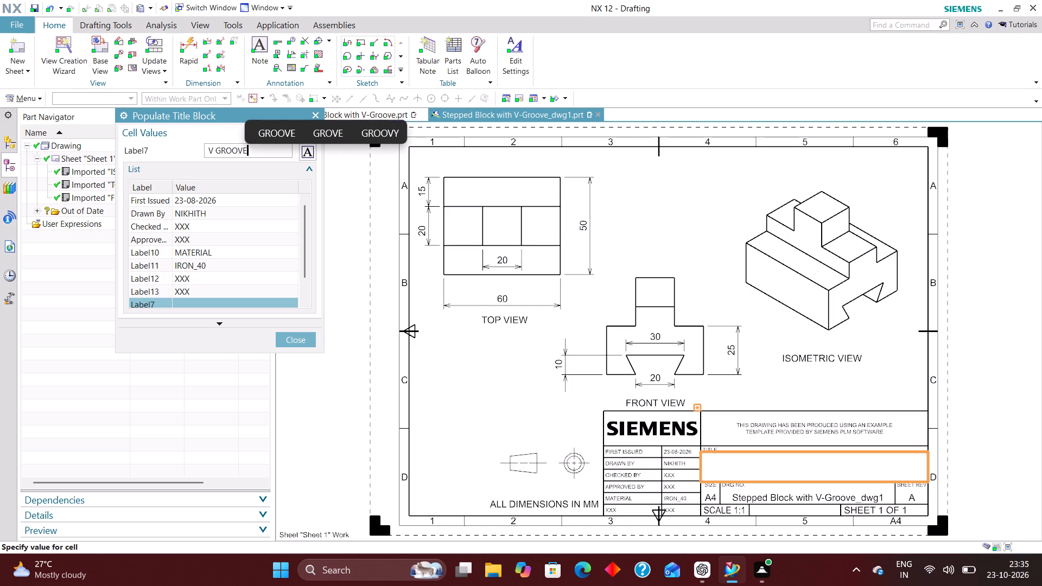
{"action": "key", "text": "space"}
{"action": "type", "text": "STEPPED"}
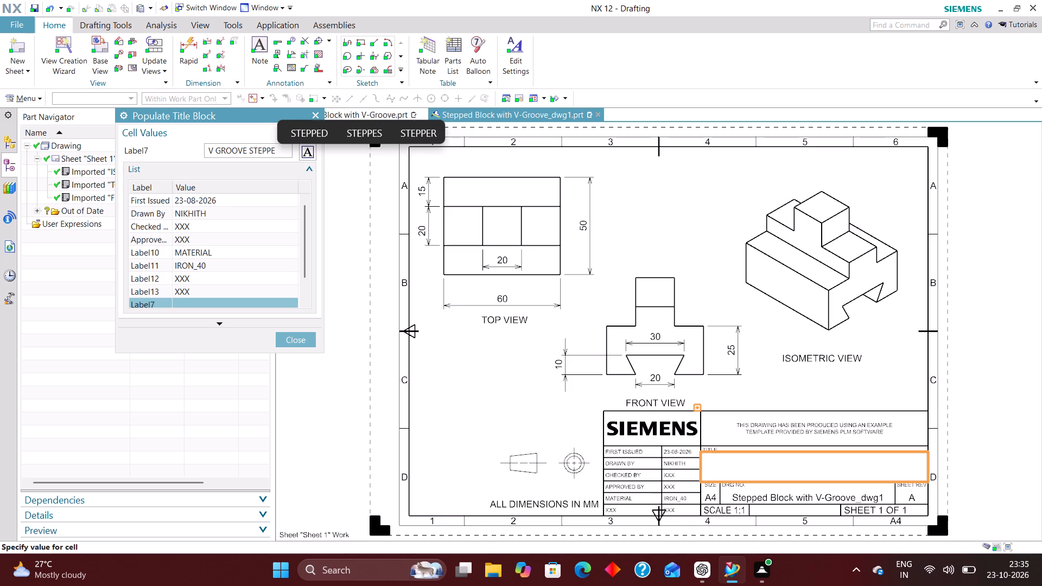
{"action": "key", "text": "space"}
{"action": "type", "text": "BLOCK"}
{"action": "key", "text": "Return"}
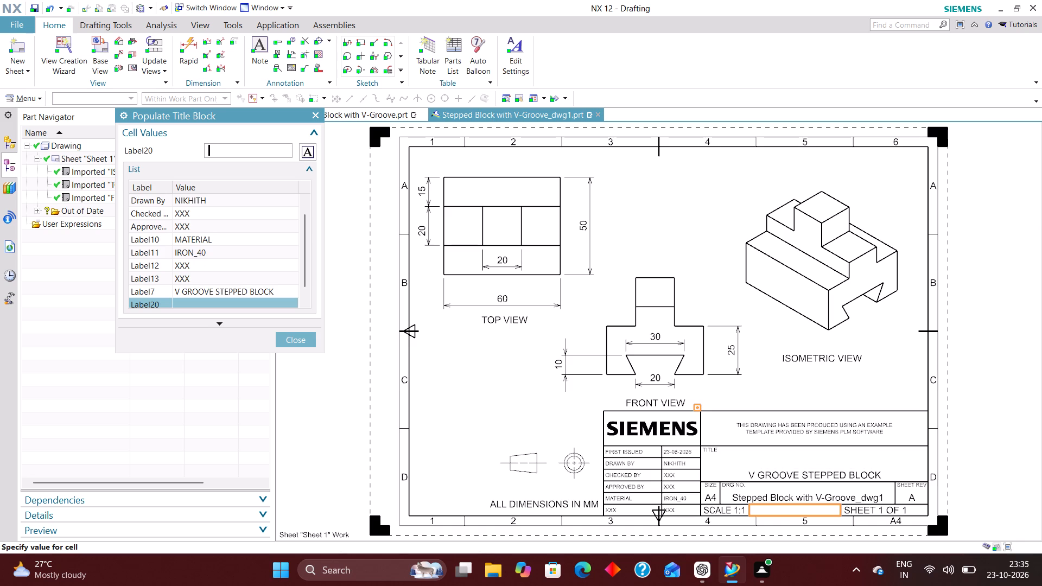
Fill title block cell Label20 with WEIGHT (kg) 0.5482 and finish populating the title block.
{"action": "type", "text": "WEIGHT"}
{"action": "key", "text": "space"}
{"action": "type", "text": "(()"}
{"action": "key", "text": "BackSpace"}
{"action": "key", "text": "BackSpace"}
{"action": "key", "text": "shift+parenleft"}
{"action": "key", "text": "shift+BackSpace"}
{"action": "key", "text": "shift+parenright"}
{"action": "key", "text": "Left"}
{"action": "key", "text": "shift+k"}
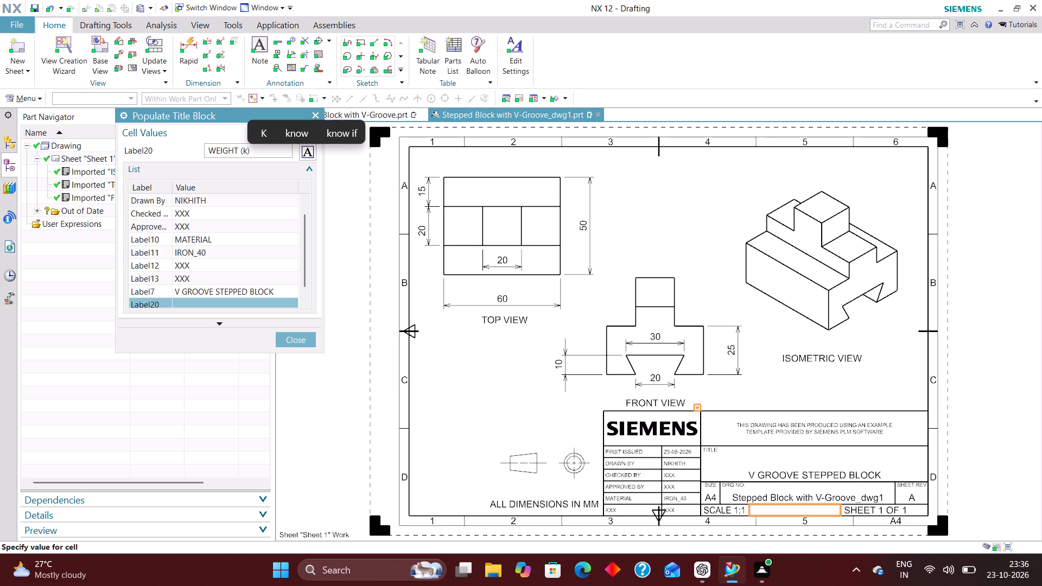
{"action": "key", "text": "shift+g"}
{"action": "key", "text": "Right"}
{"action": "key", "text": "space"}
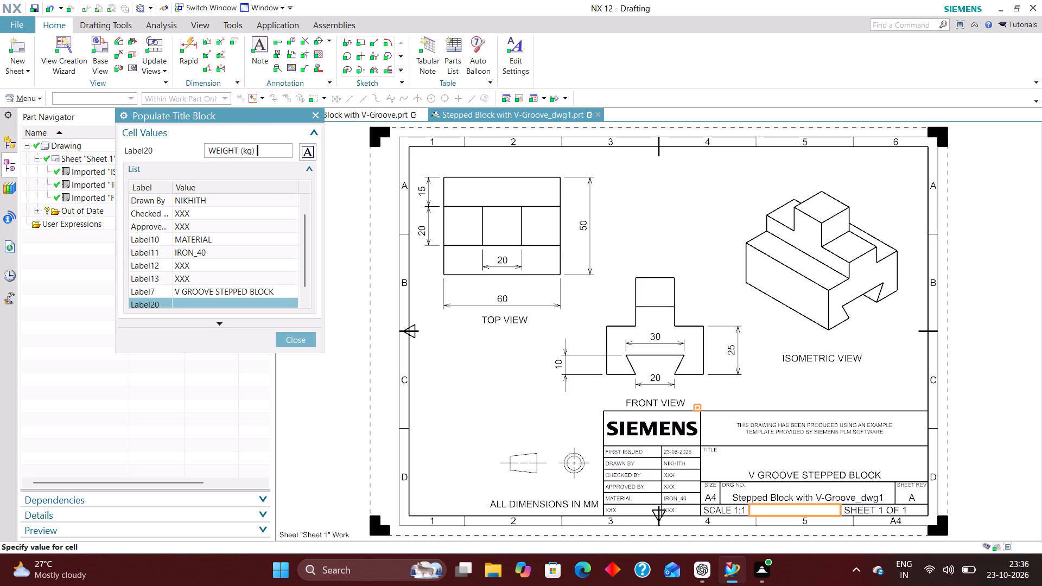
{"action": "type", "text": "0.5482"}
{"action": "key", "text": "Return"}
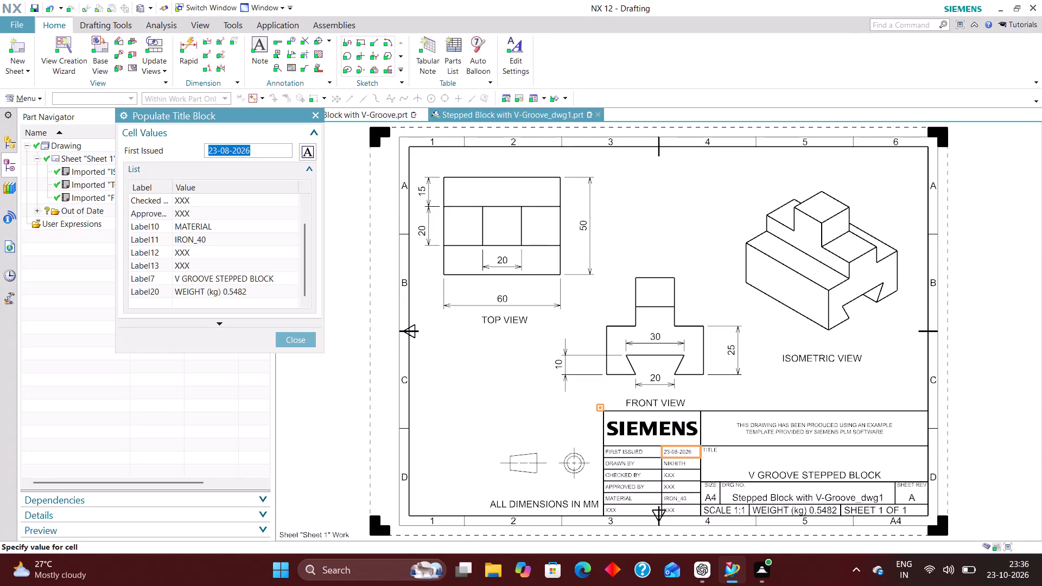
{"action": "left_click", "coordinate": [301, 342]}
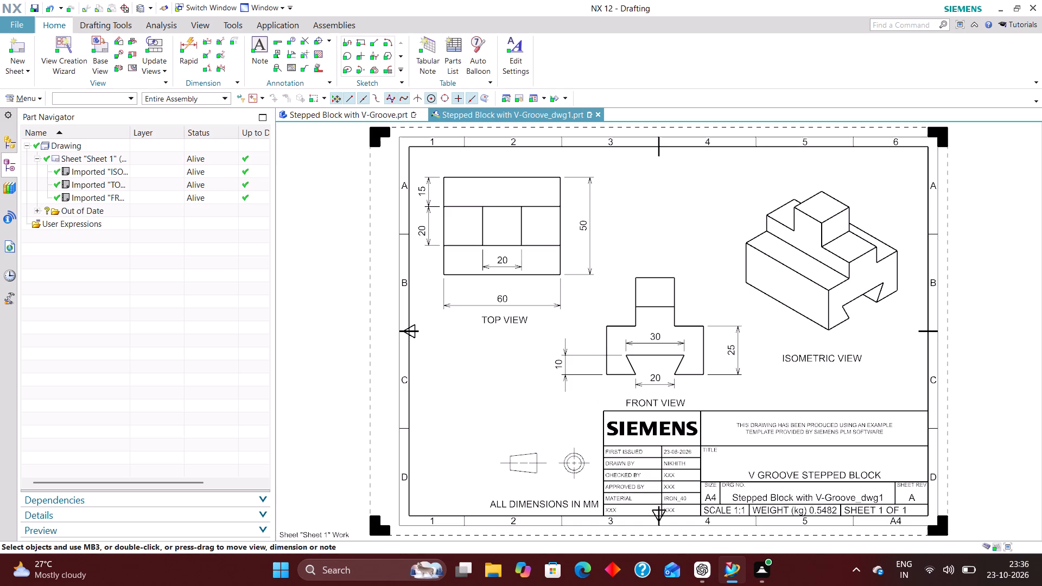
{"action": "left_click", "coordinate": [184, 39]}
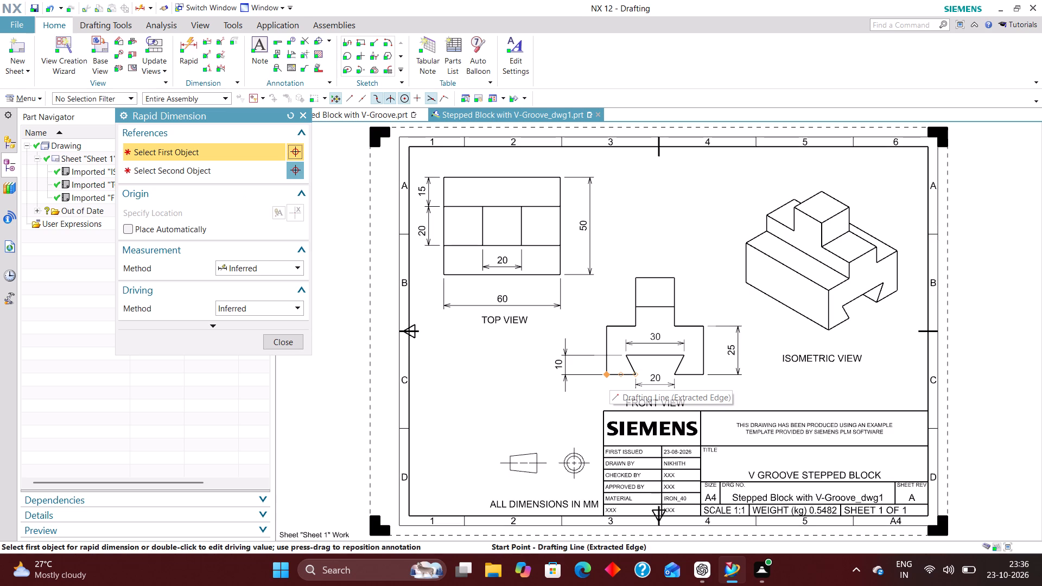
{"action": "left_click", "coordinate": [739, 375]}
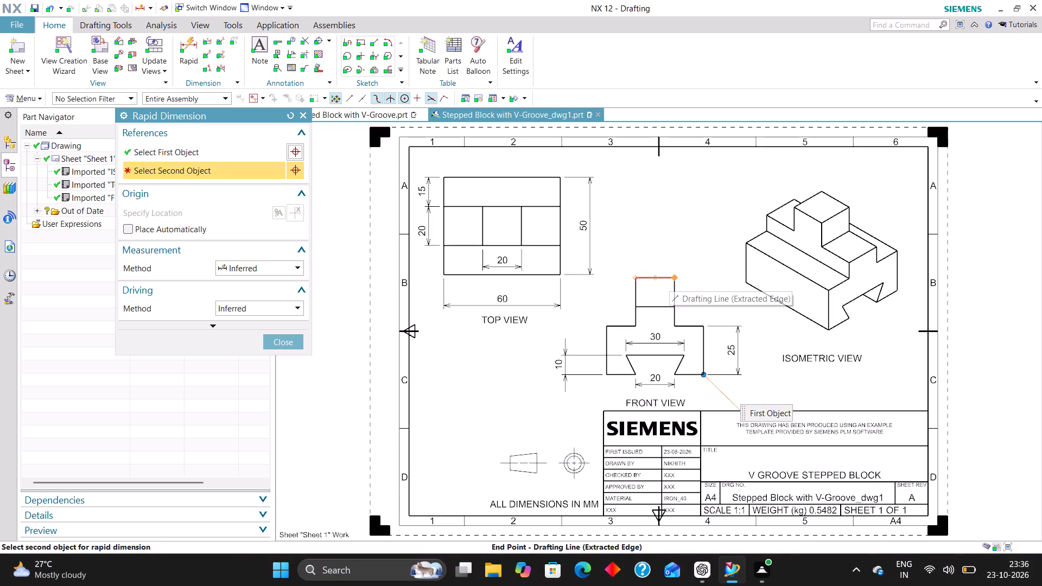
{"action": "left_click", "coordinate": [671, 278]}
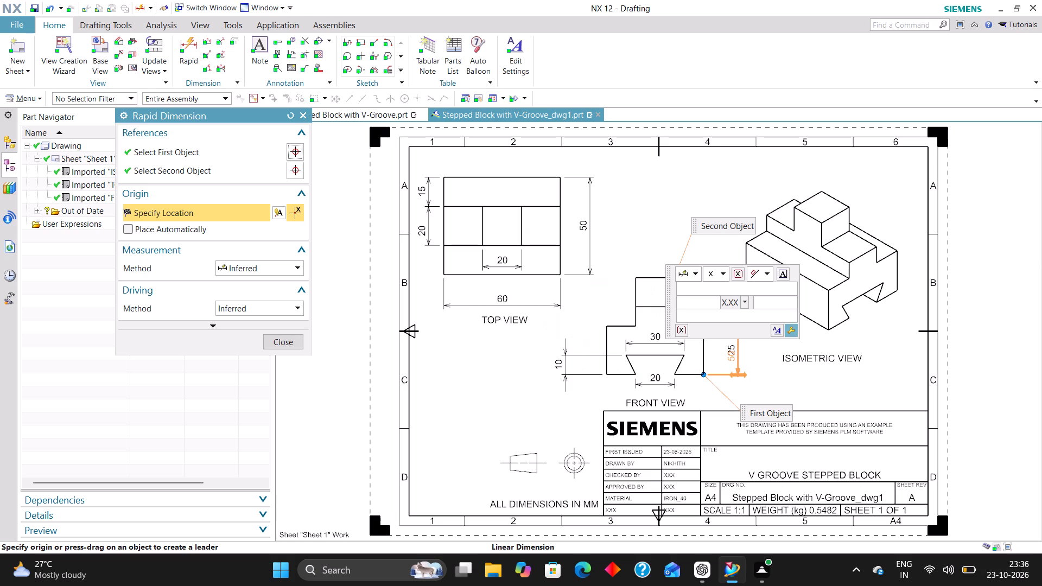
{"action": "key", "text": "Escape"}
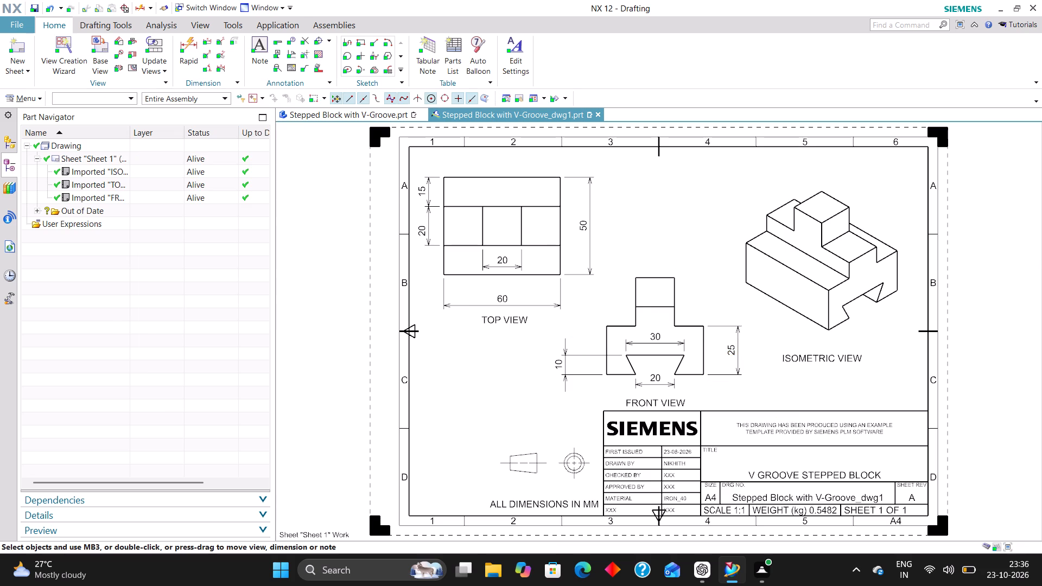
Add a rapid dimension for the front view's overall height, from the top edge to the base, placed to the left of the view.
{"action": "left_click", "coordinate": [189, 40]}
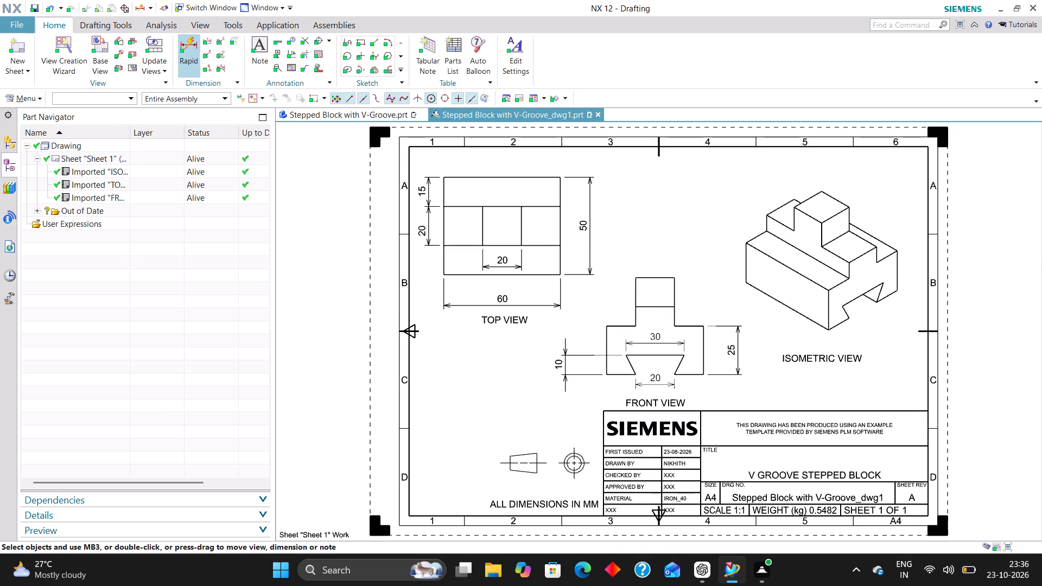
{"action": "left_click", "coordinate": [637, 276]}
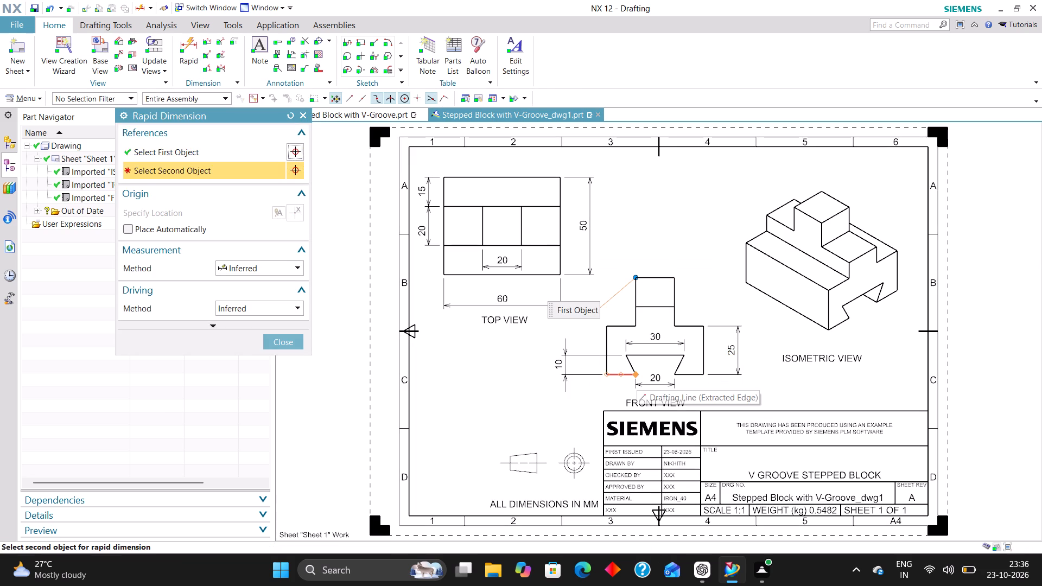
{"action": "left_click", "coordinate": [637, 376]}
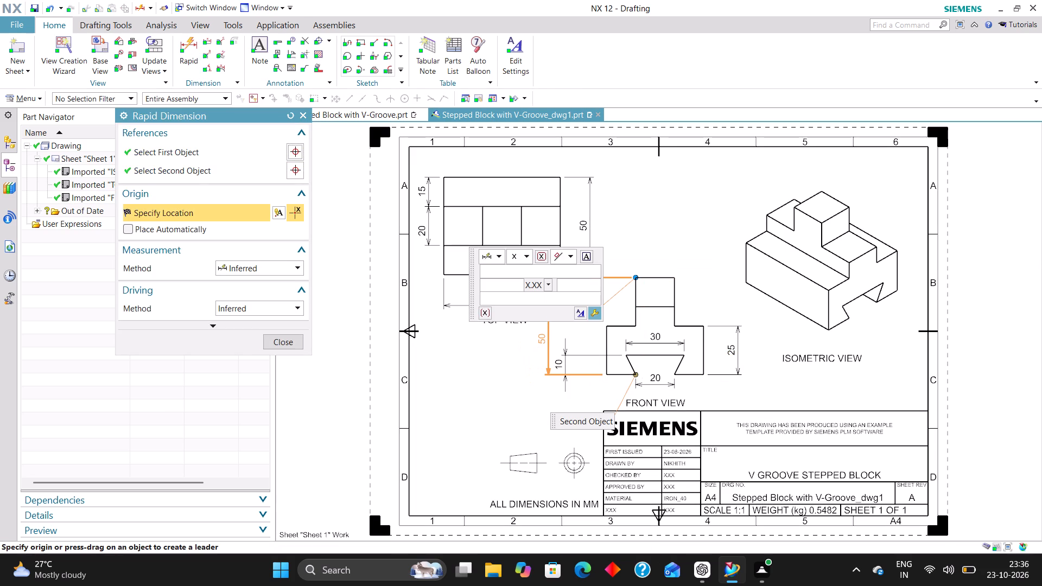
{"action": "left_click", "coordinate": [583, 345]}
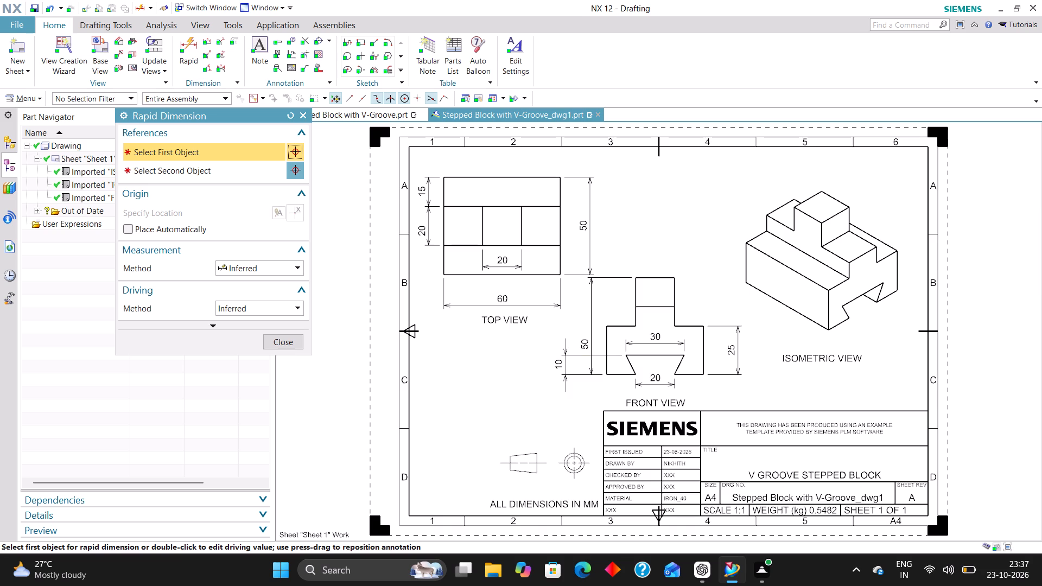
{"action": "left_click", "coordinate": [282, 339]}
Move the groove depth dimension of the front view inside the outline, just left of the groove.
{"action": "scroll", "coordinate": [562, 370], "scroll_direction": "up", "scroll_amount": 2}
{"action": "left_click_drag", "start_coordinate": [563, 370], "coordinate": [604, 371]}
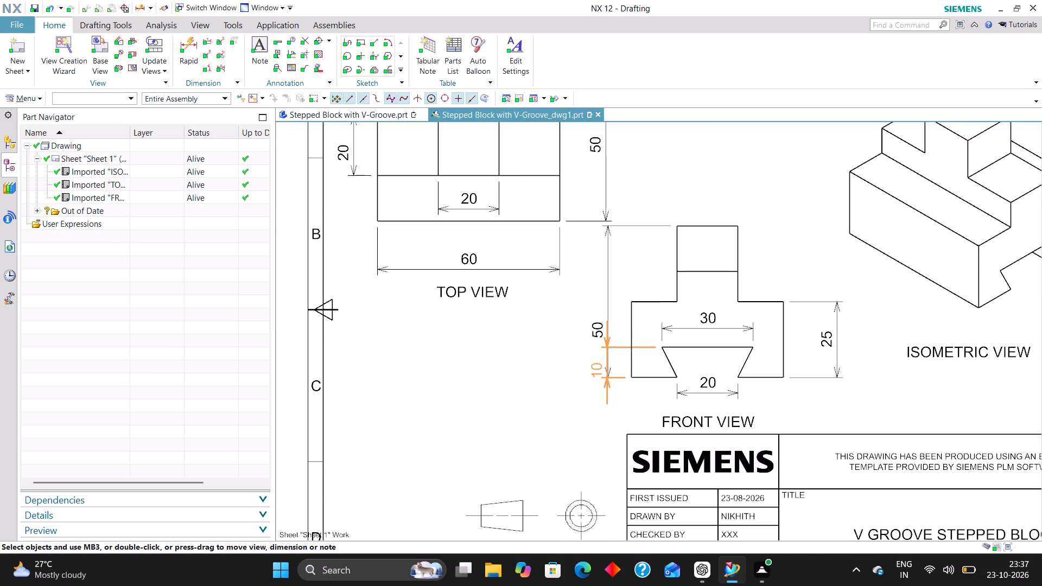
{"action": "left_click_drag", "start_coordinate": [604, 371], "coordinate": [640, 366]}
{"action": "scroll", "coordinate": [545, 374], "scroll_direction": "down", "scroll_amount": 3}
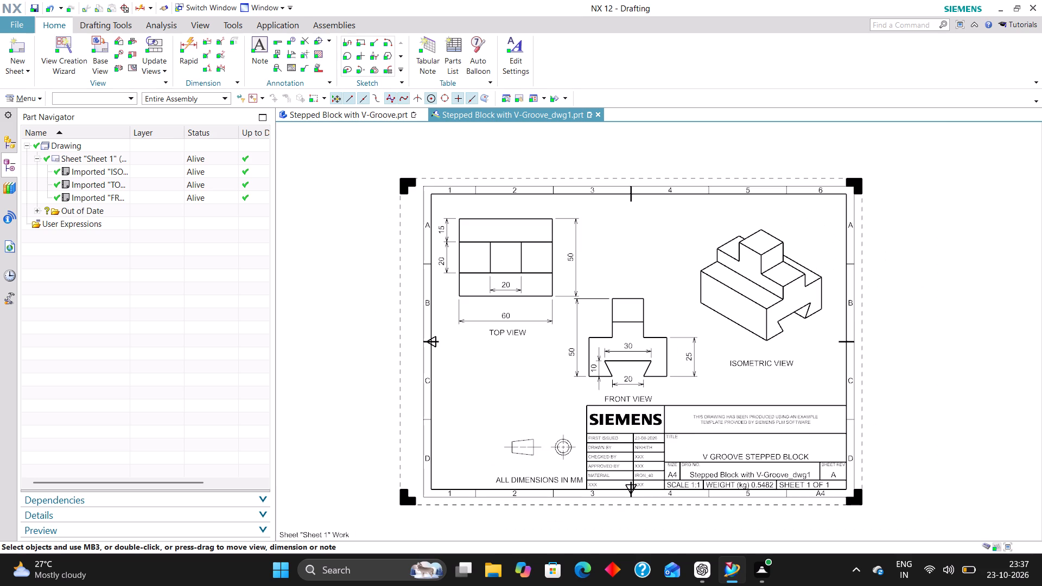
{"action": "right_click_drag", "start_coordinate": [650, 244], "coordinate": [594, 319]}
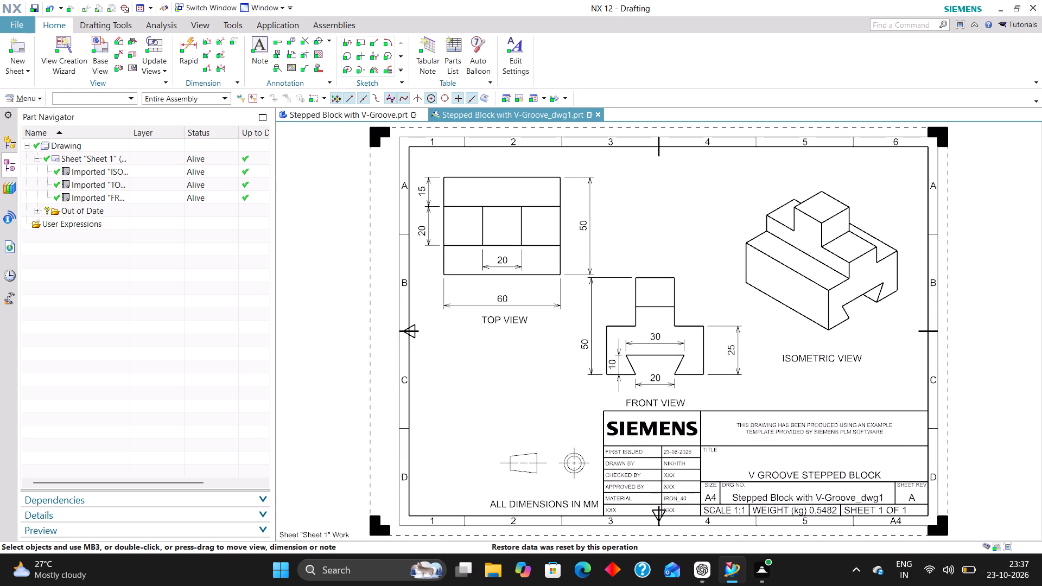
Open Layer Visible in View for ISOMETRIC VIEW and make the ALL category of layers invisible.
{"action": "left_click", "coordinate": [41, 98]}
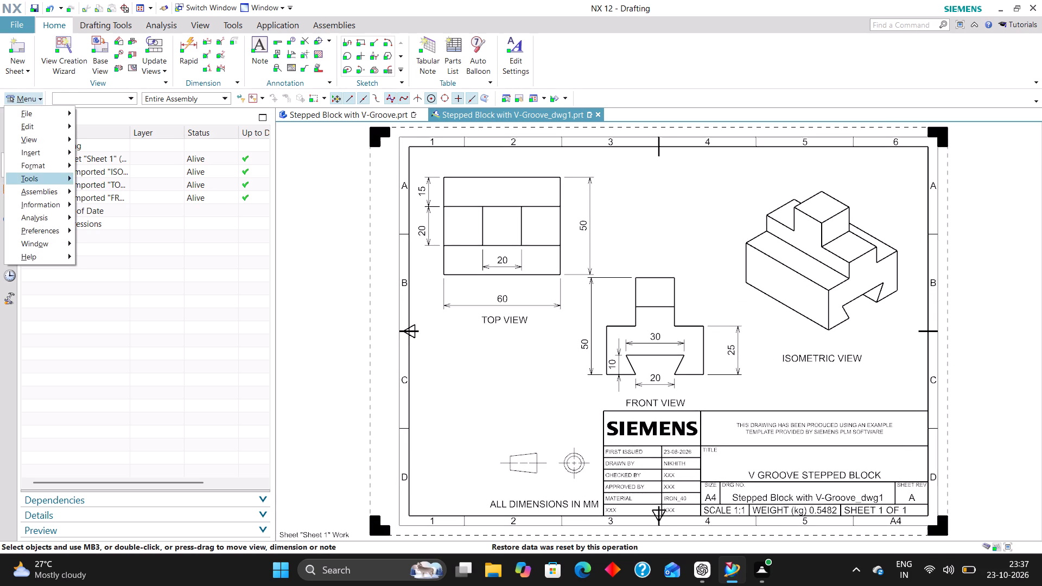
{"action": "left_click", "coordinate": [59, 164]}
{"action": "left_click", "coordinate": [159, 179]}
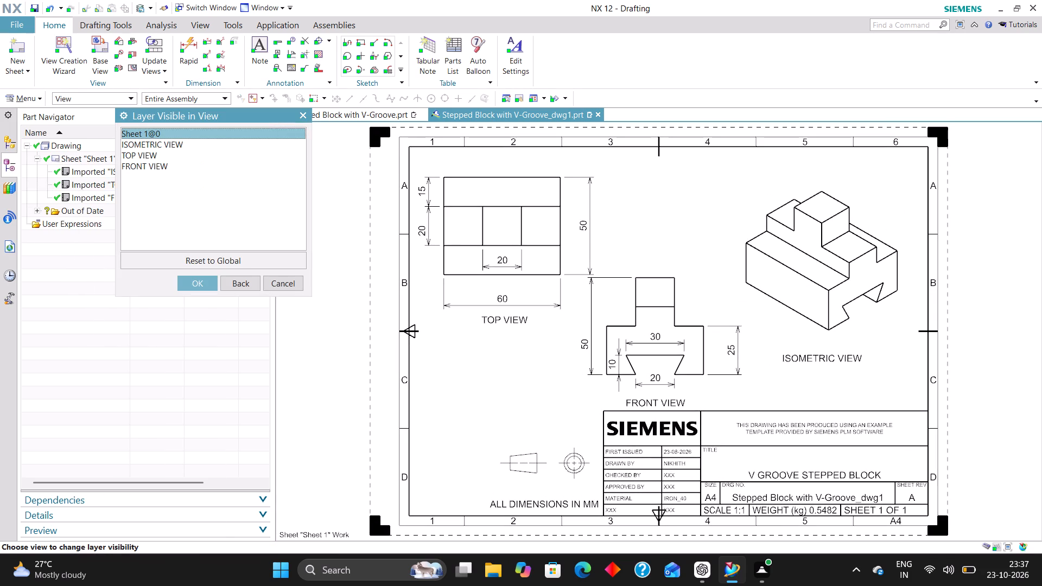
{"action": "left_click", "coordinate": [178, 145]}
{"action": "left_click", "coordinate": [207, 279]}
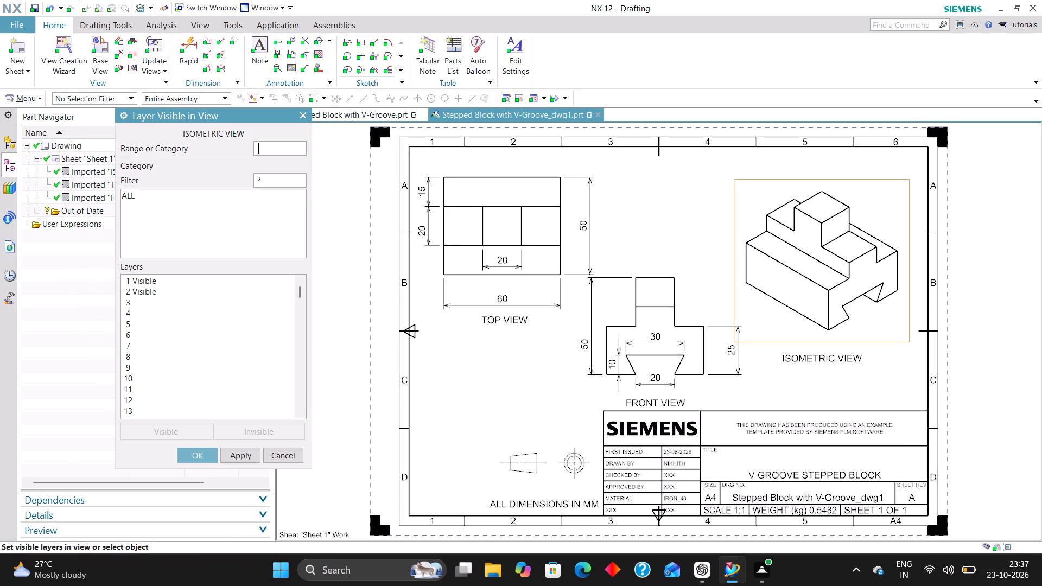
{"action": "left_click", "coordinate": [126, 192]}
{"action": "left_click", "coordinate": [272, 428]}
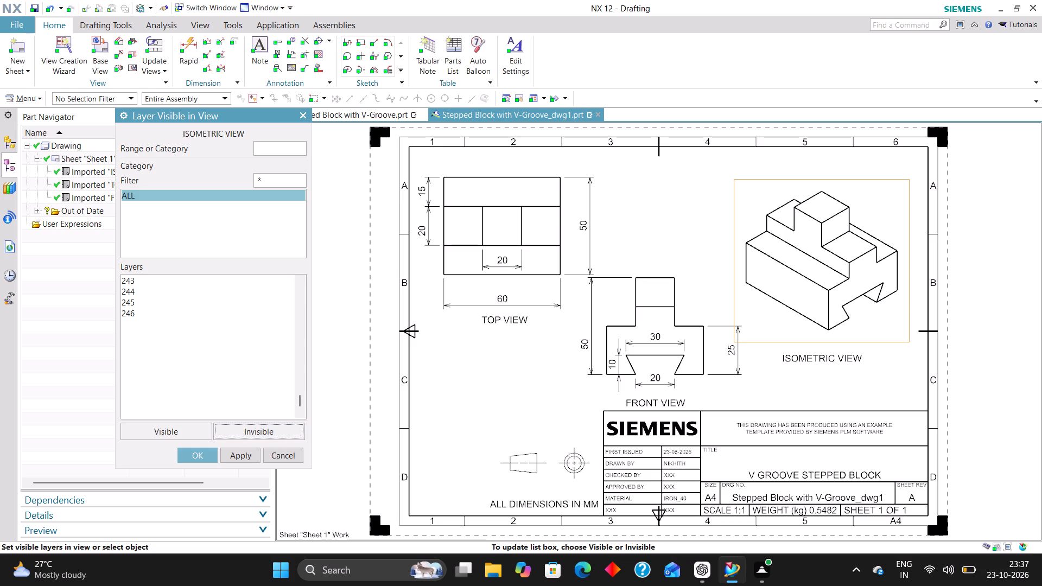
Make layers 2, 223, 224, 225, 226 and 256 visible in ISOMETRIC VIEW and apply the layer settings.
{"action": "left_click", "coordinate": [276, 148]}
{"action": "key", "text": "2"}
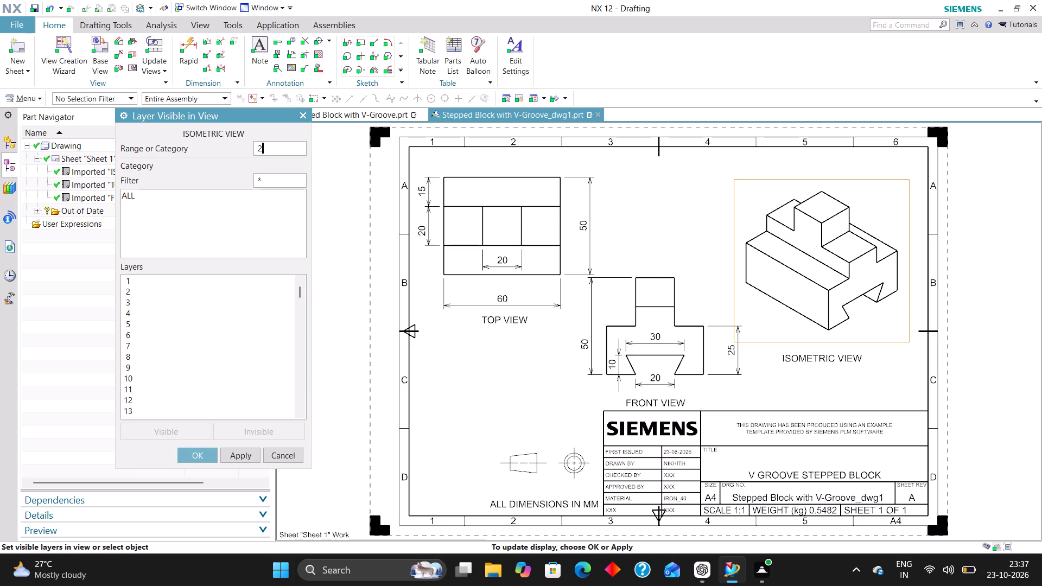
{"action": "key", "text": "Return"}
{"action": "type", "text": "223"}
{"action": "key", "text": "Return"}
{"action": "type", "text": "221"}
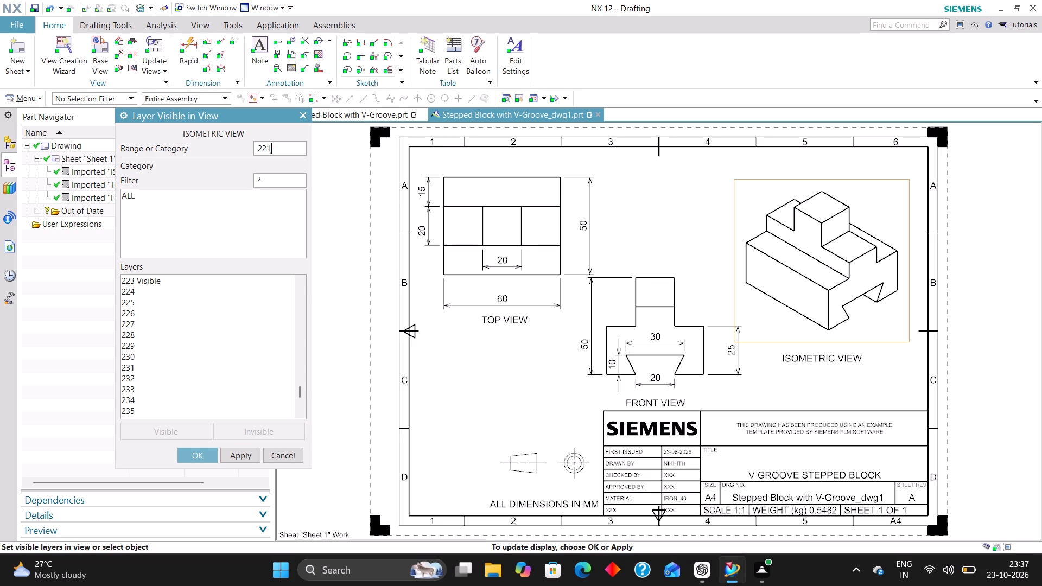
{"action": "key", "text": "BackSpace"}
{"action": "key", "text": "4"}
{"action": "key", "text": "Return"}
{"action": "type", "text": "225"}
{"action": "key", "text": "Return"}
{"action": "key", "text": "2"}
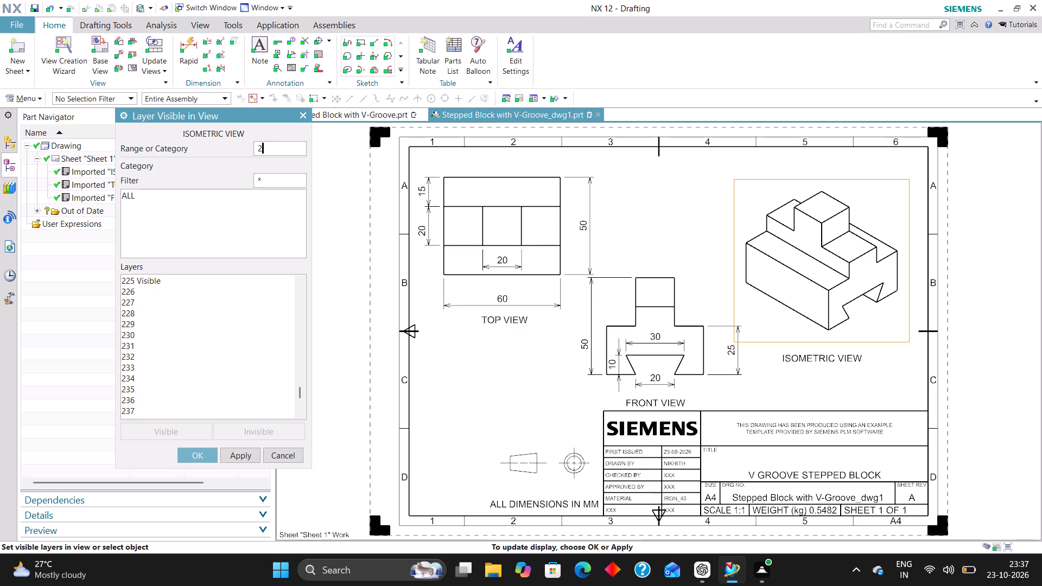
{"action": "type", "text": "26"}
{"action": "key", "text": "Return"}
{"action": "type", "text": "256"}
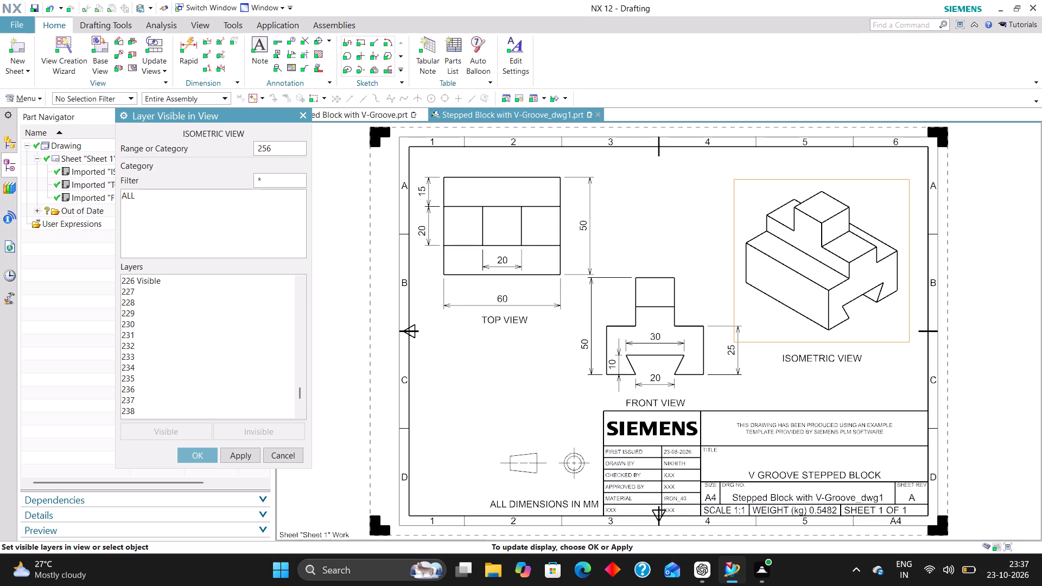
{"action": "key", "text": "Return"}
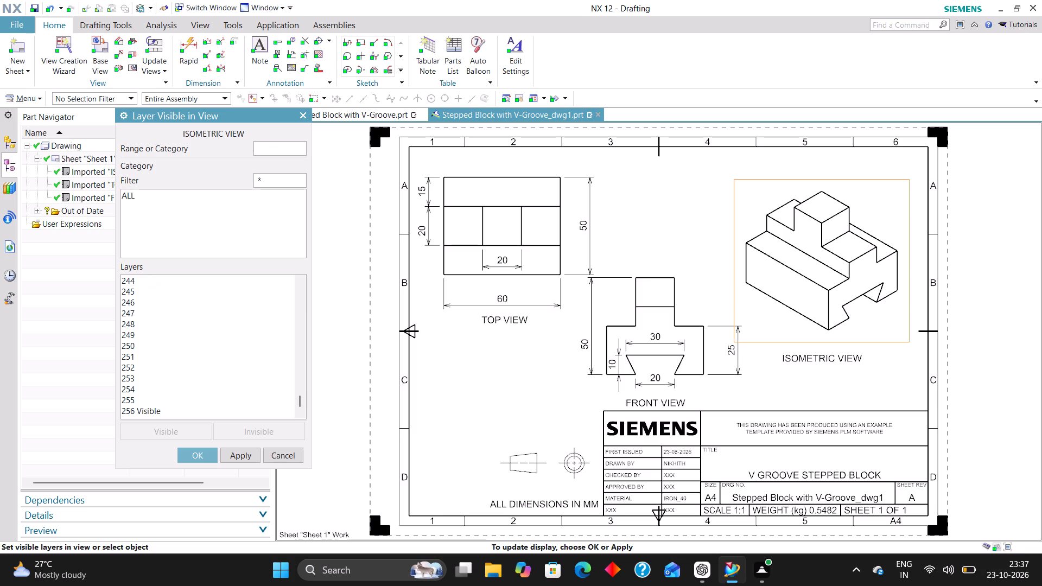
{"action": "left_click", "coordinate": [209, 455]}
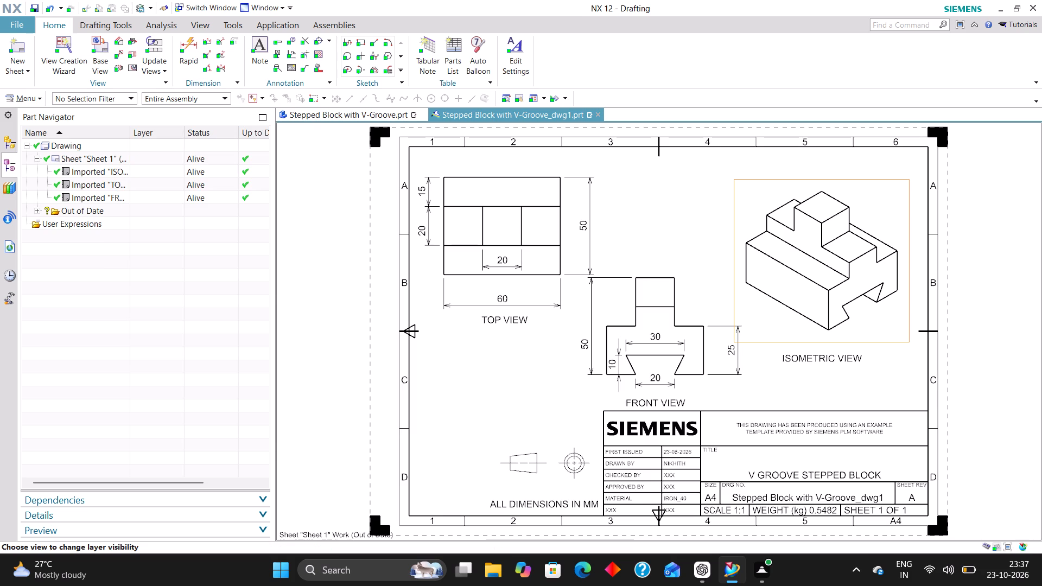
Choose TOP VIEW for layer visibility and make the ALL category of layers invisible in it.
{"action": "left_click", "coordinate": [130, 152]}
{"action": "left_click", "coordinate": [199, 284]}
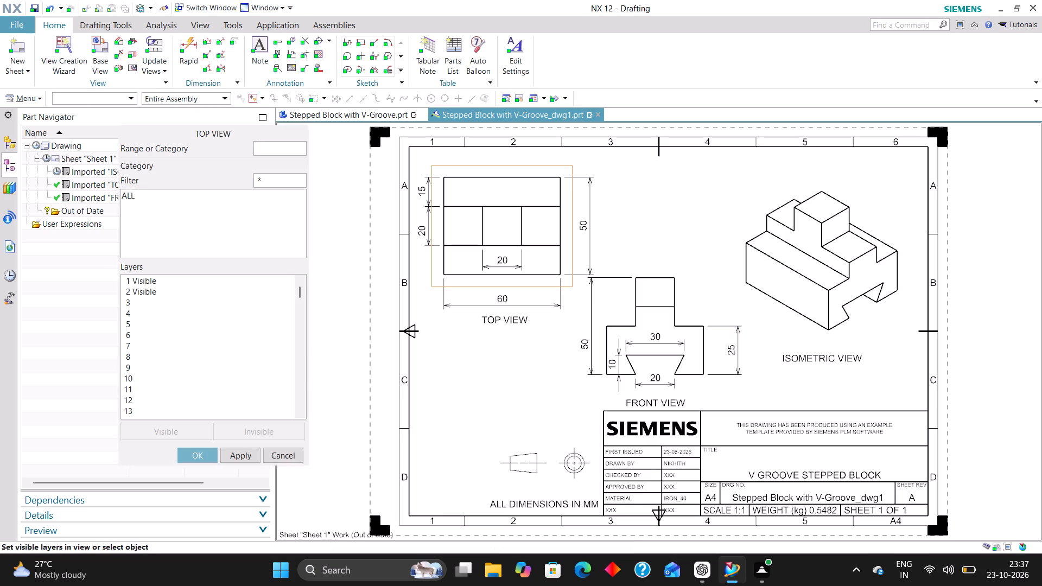
{"action": "left_click", "coordinate": [136, 192]}
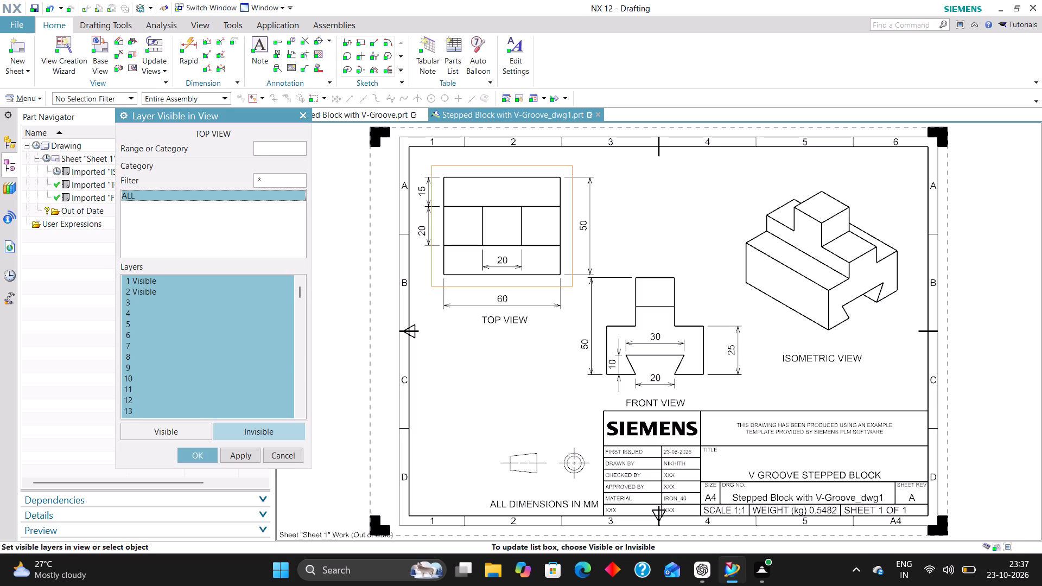
{"action": "left_click", "coordinate": [269, 434]}
Make layers 2, 223, 224, 225, 226 and 256 visible in TOP VIEW and apply the layer settings.
{"action": "left_click", "coordinate": [279, 148]}
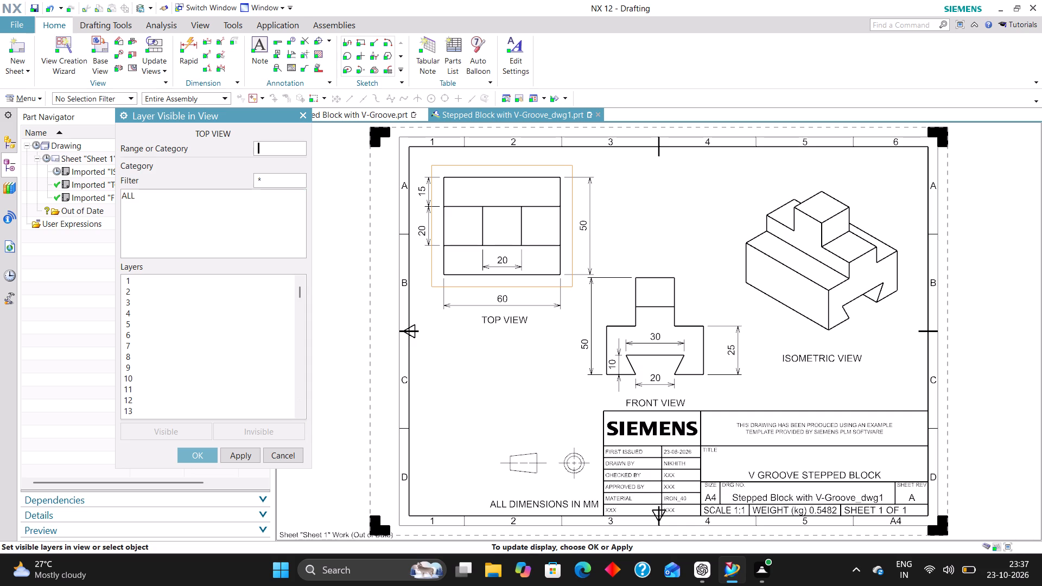
{"action": "key", "text": "2"}
{"action": "key", "text": "Return"}
{"action": "type", "text": "223"}
{"action": "key", "text": "Return"}
{"action": "type", "text": "224"}
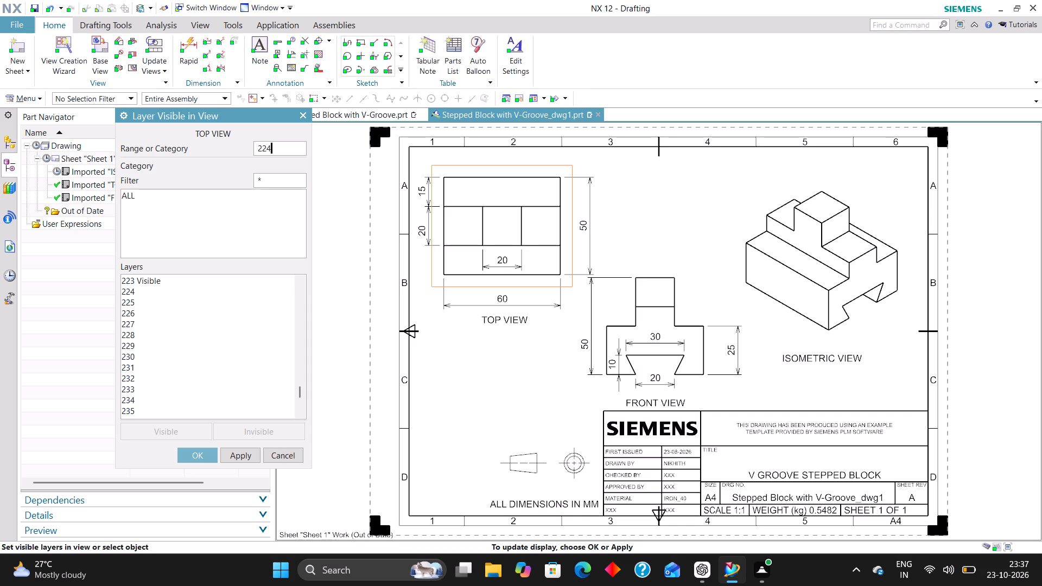
{"action": "key", "text": "Return"}
{"action": "type", "text": "225"}
{"action": "key", "text": "Return"}
{"action": "type", "text": "226"}
{"action": "key", "text": "Return"}
{"action": "type", "text": "256"}
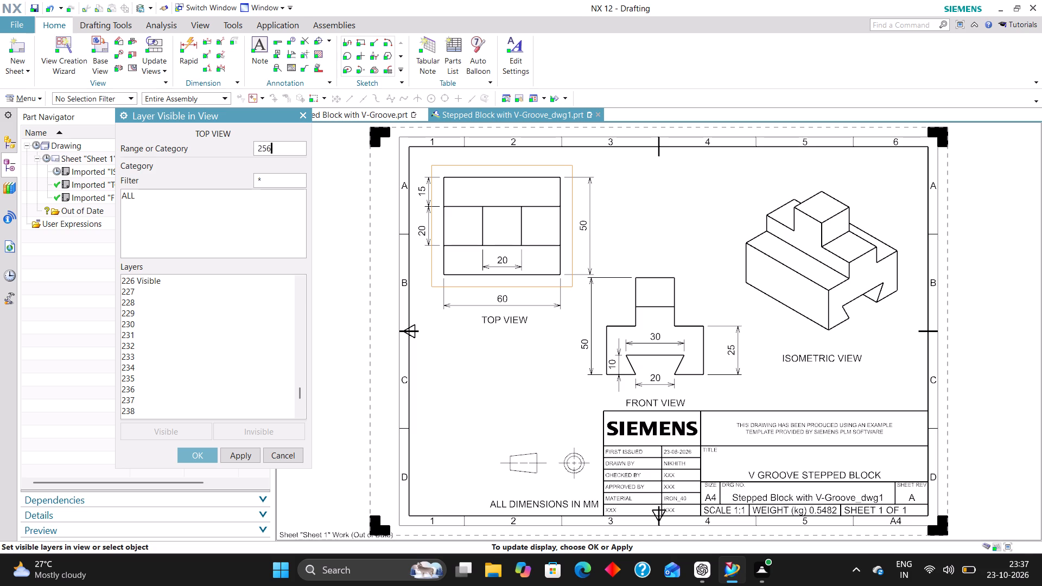
{"action": "key", "text": "Return"}
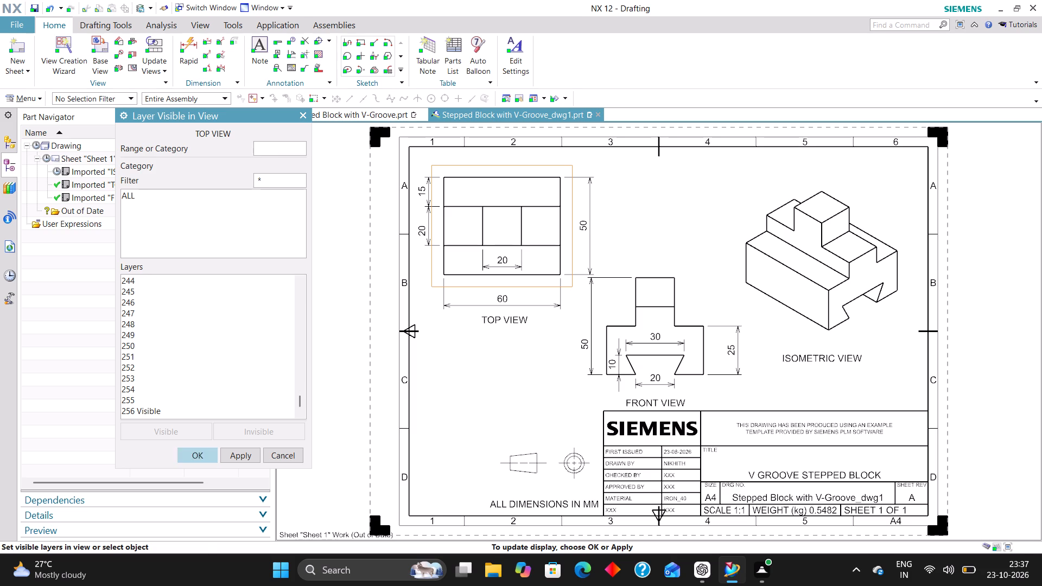
{"action": "left_click", "coordinate": [204, 452]}
Choose FRONT VIEW for layer visibility and make the ALL category of layers invisible in it.
{"action": "left_click", "coordinate": [169, 163]}
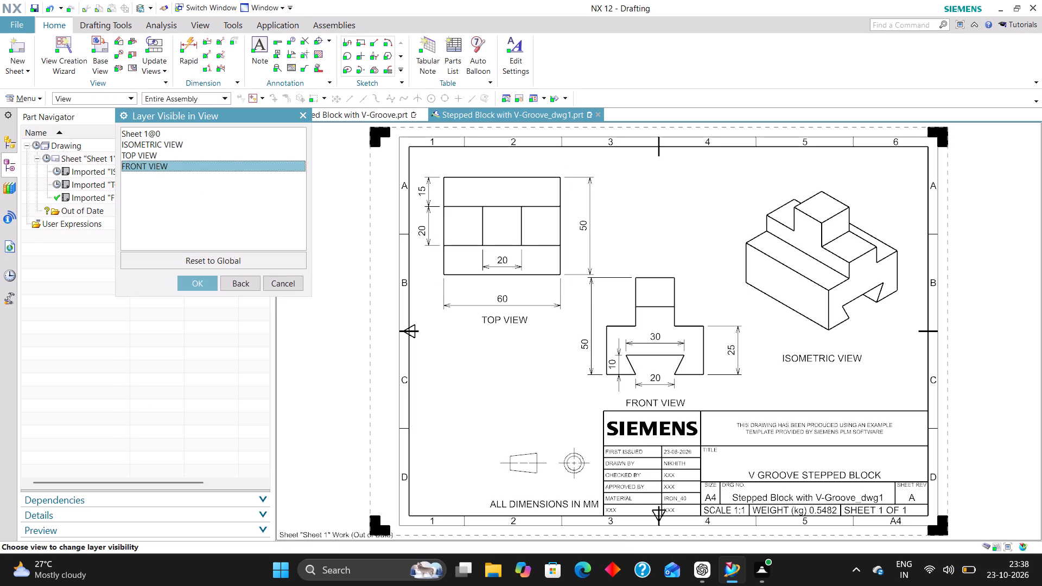
{"action": "left_click", "coordinate": [194, 282]}
{"action": "left_click", "coordinate": [129, 193]}
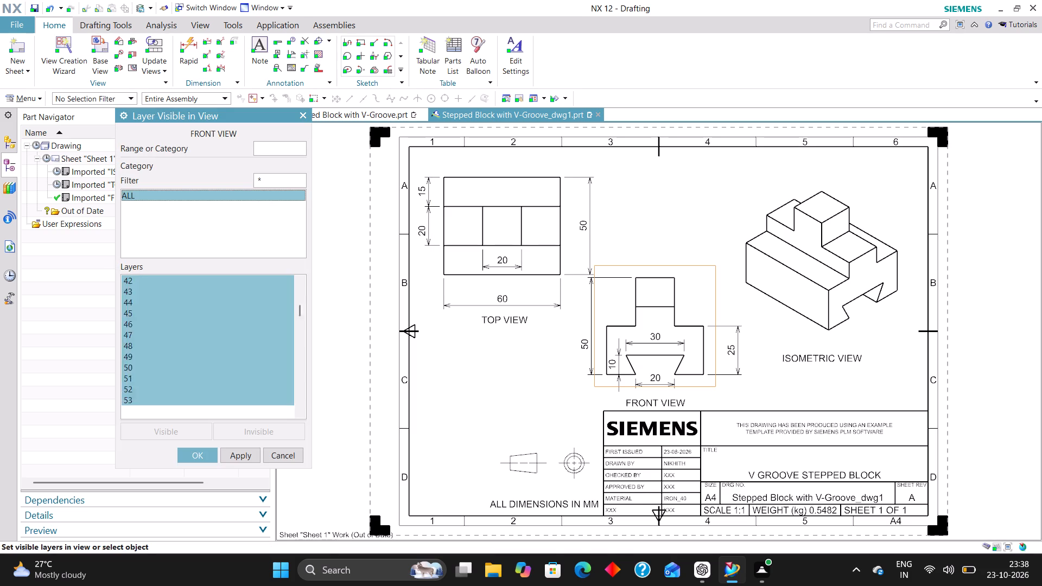
{"action": "left_click", "coordinate": [277, 425]}
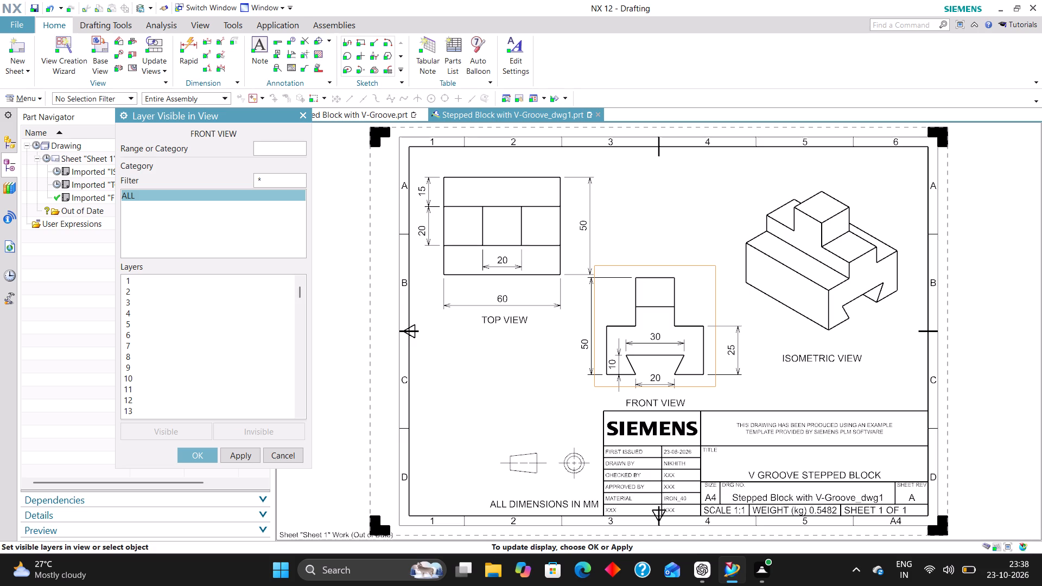
Make layers 2, 223, 224, 225, 226 and 256 visible in FRONT VIEW and finish the per-view layer settings.
{"action": "left_click", "coordinate": [272, 151]}
{"action": "key", "text": "2"}
{"action": "key", "text": "Return"}
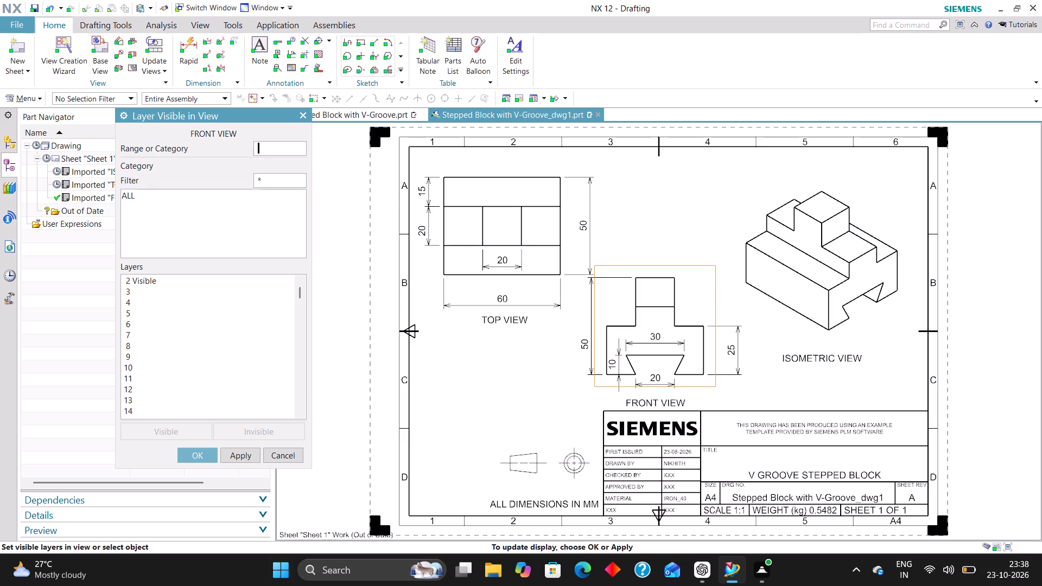
{"action": "type", "text": "223"}
{"action": "key", "text": "Return"}
{"action": "type", "text": "221"}
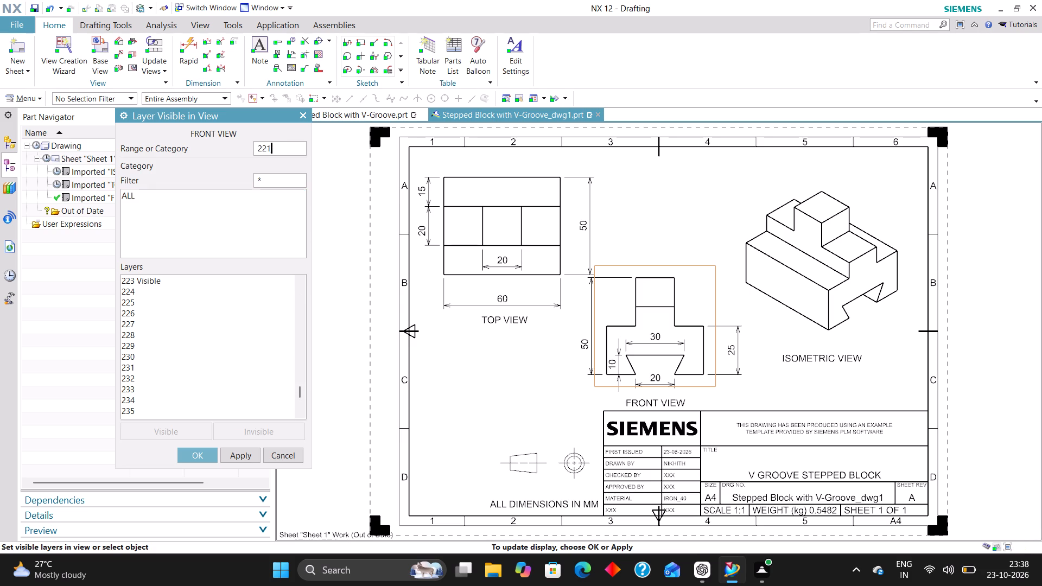
{"action": "key", "text": "BackSpace"}
{"action": "key", "text": "4"}
{"action": "key", "text": "Return"}
{"action": "type", "text": "22"}
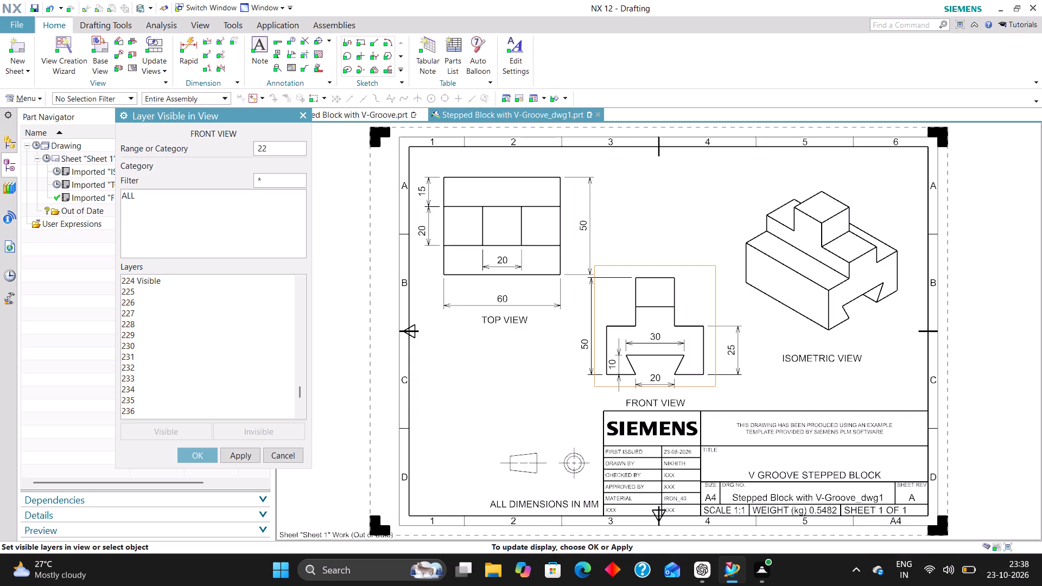
{"action": "key", "text": "5"}
{"action": "key", "text": "Return"}
{"action": "type", "text": "226"}
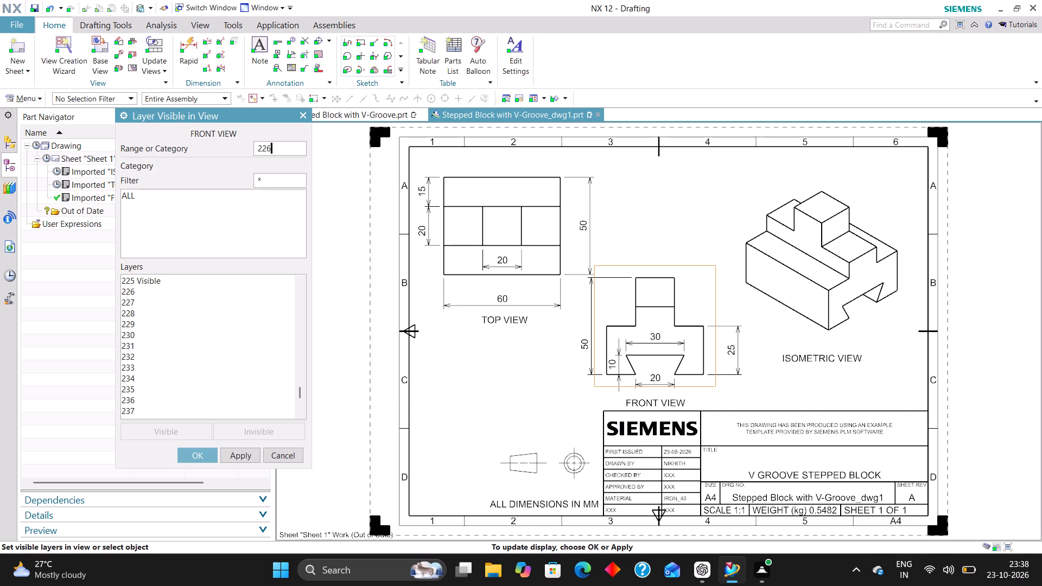
{"action": "key", "text": "Return"}
{"action": "type", "text": "256"}
{"action": "key", "text": "Return"}
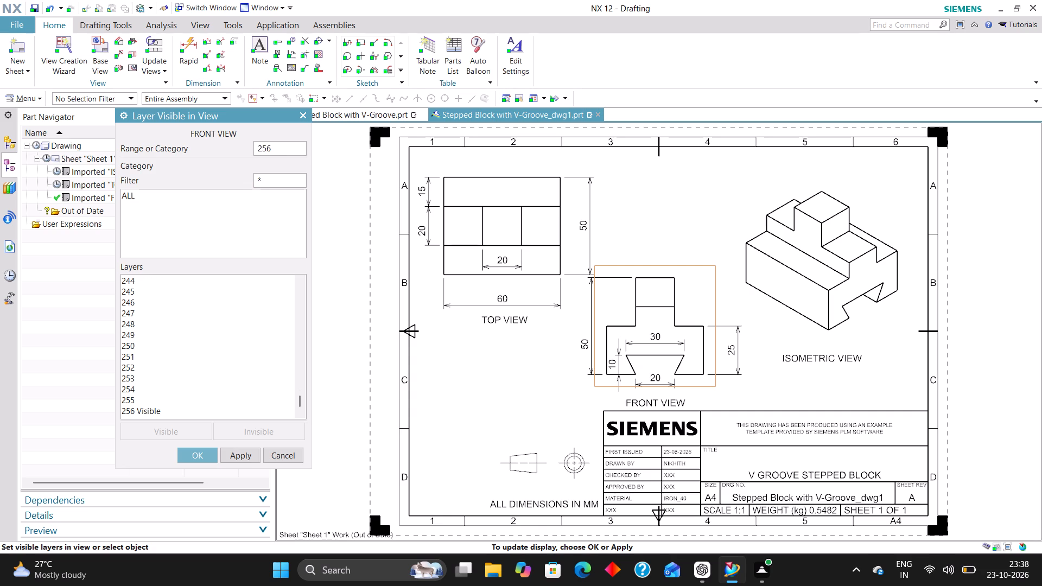
{"action": "left_click", "coordinate": [198, 452]}
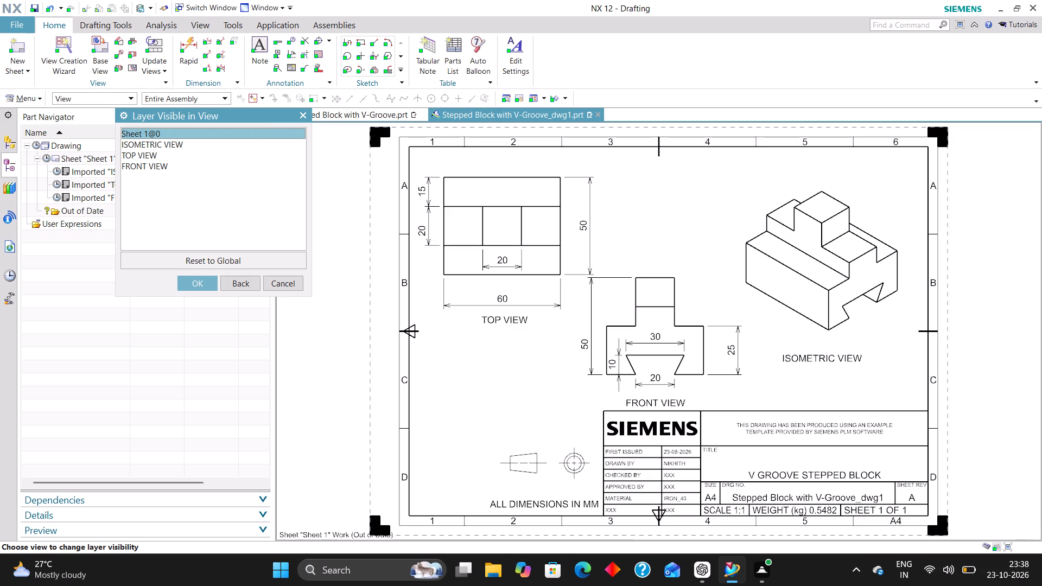
{"action": "left_click", "coordinate": [278, 286]}
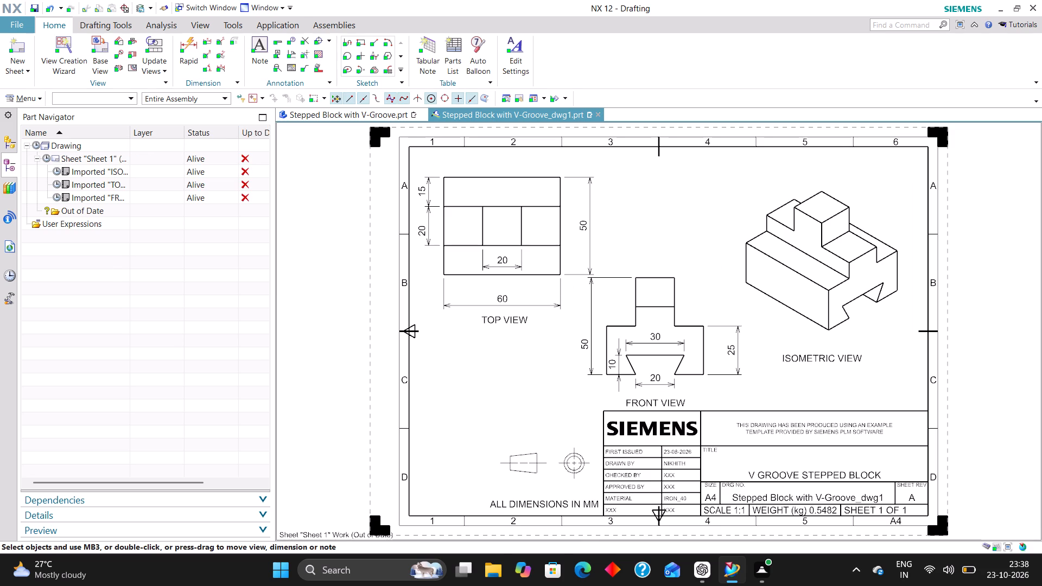
Update the out-of-date isometric, top and front views on the drawing sheet.
{"action": "left_click", "coordinate": [34, 142]}
{"action": "right_click_drag", "start_coordinate": [508, 352], "coordinate": [456, 396]}
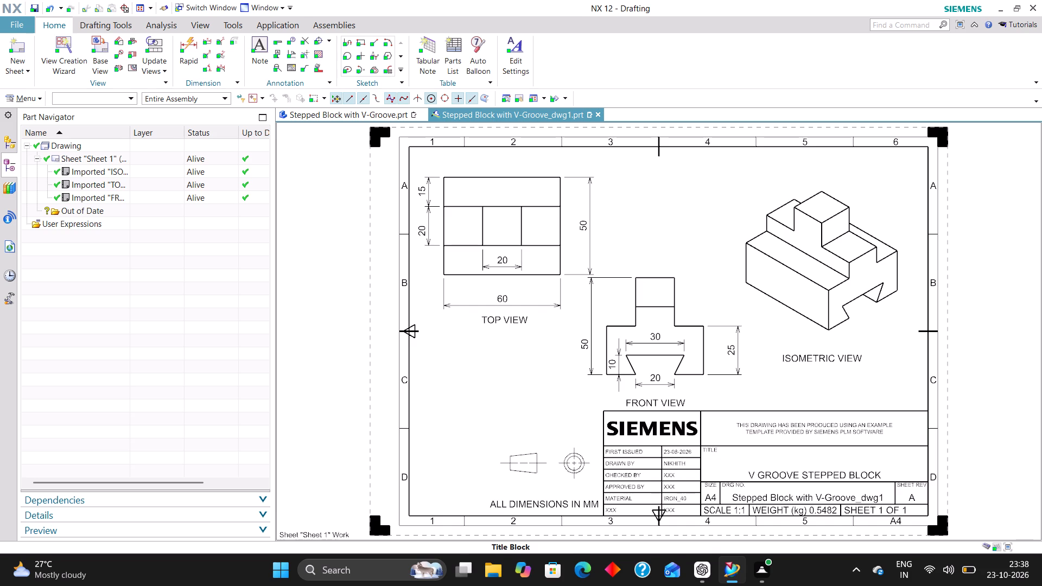
Select all dimensions on the sheet with the Dimension filter and assign them to layer 223 through Edit Object Display.
{"action": "left_click", "coordinate": [121, 99]}
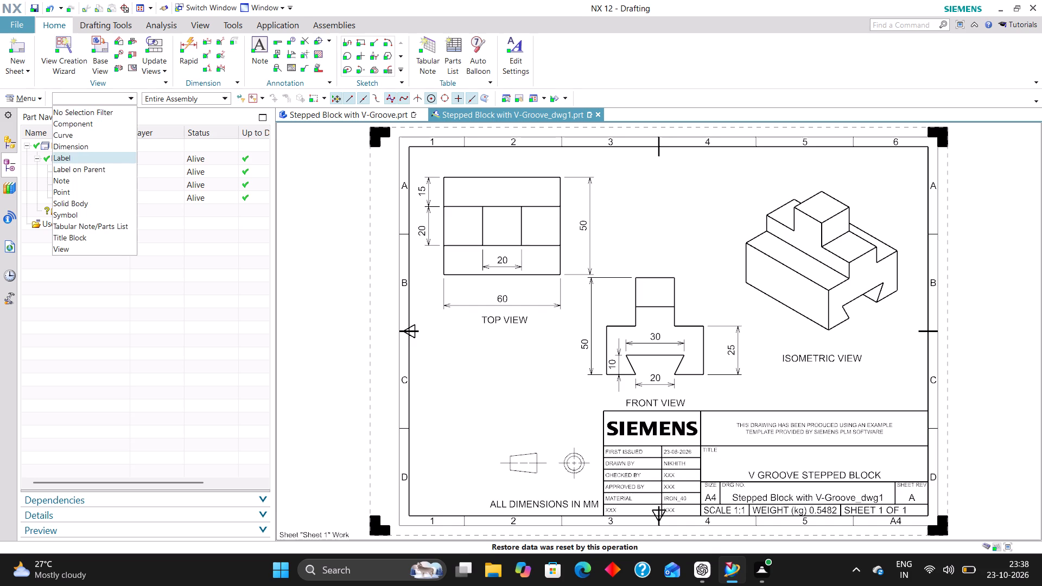
{"action": "left_click", "coordinate": [86, 141]}
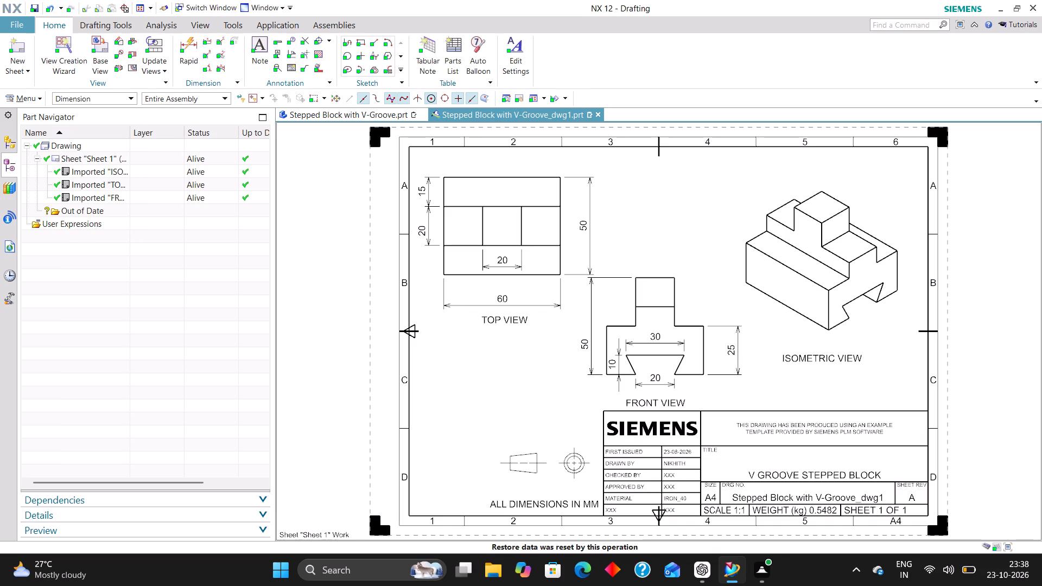
{"action": "key", "text": "ctrl+a"}
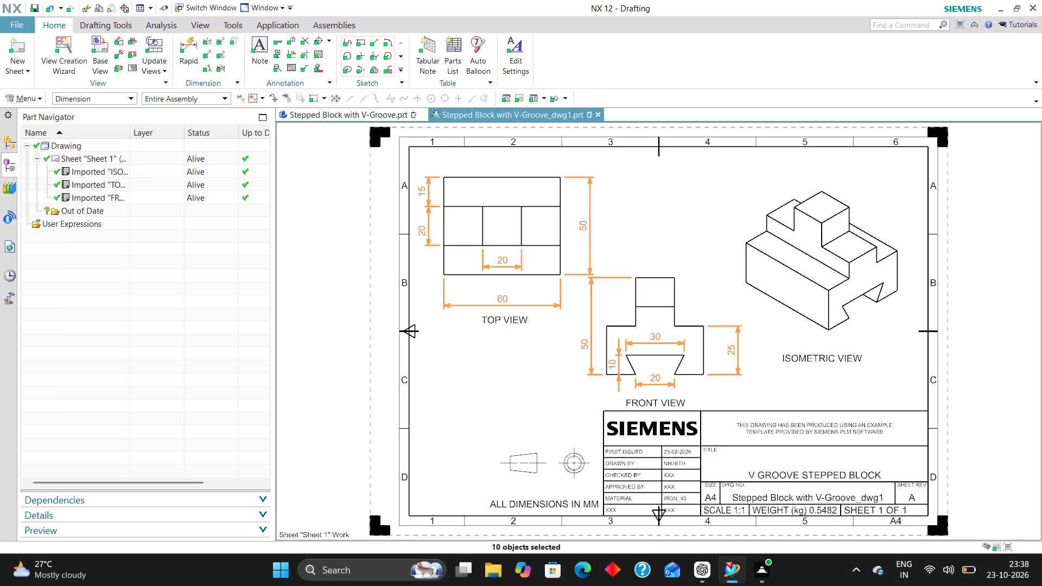
{"action": "key", "text": "ctrl+j"}
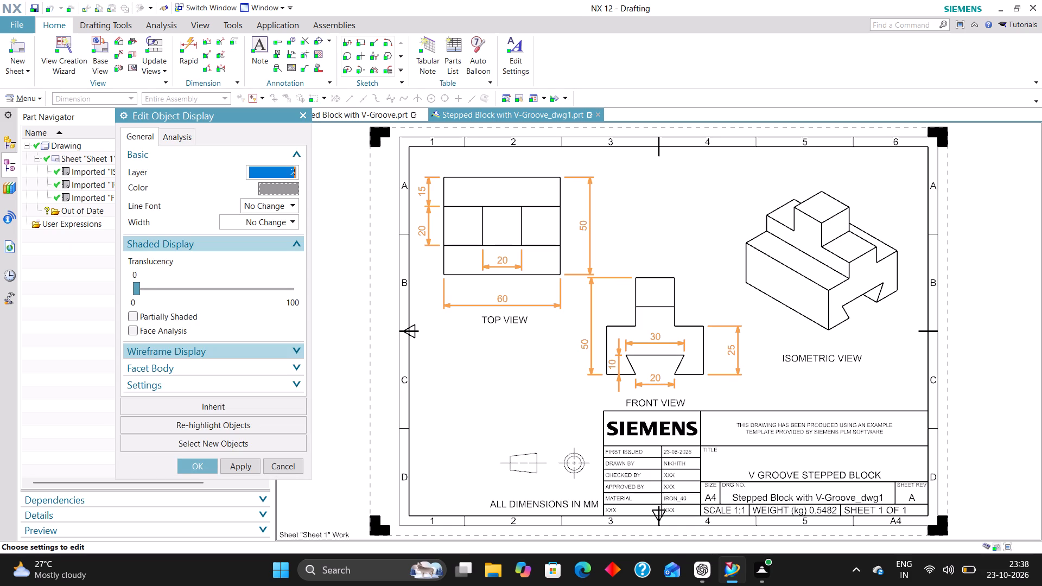
{"action": "type", "text": "223"}
{"action": "key", "text": "Return"}
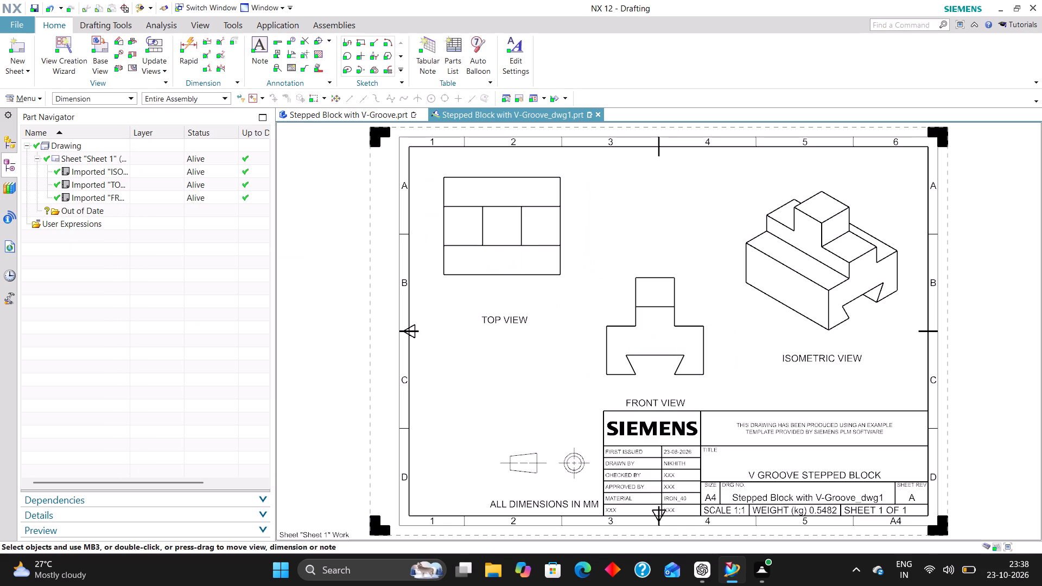
Select all notes on the sheet with the Note filter and assign them to layer 224 through Edit Object Display.
{"action": "left_click", "coordinate": [108, 95]}
{"action": "left_click", "coordinate": [74, 181]}
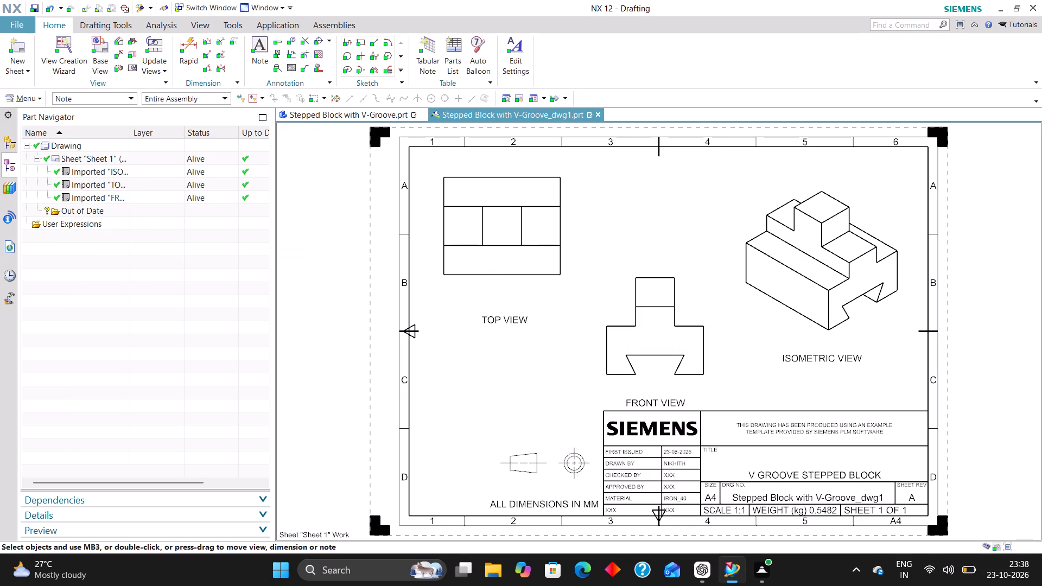
{"action": "key", "text": "ctrl+a"}
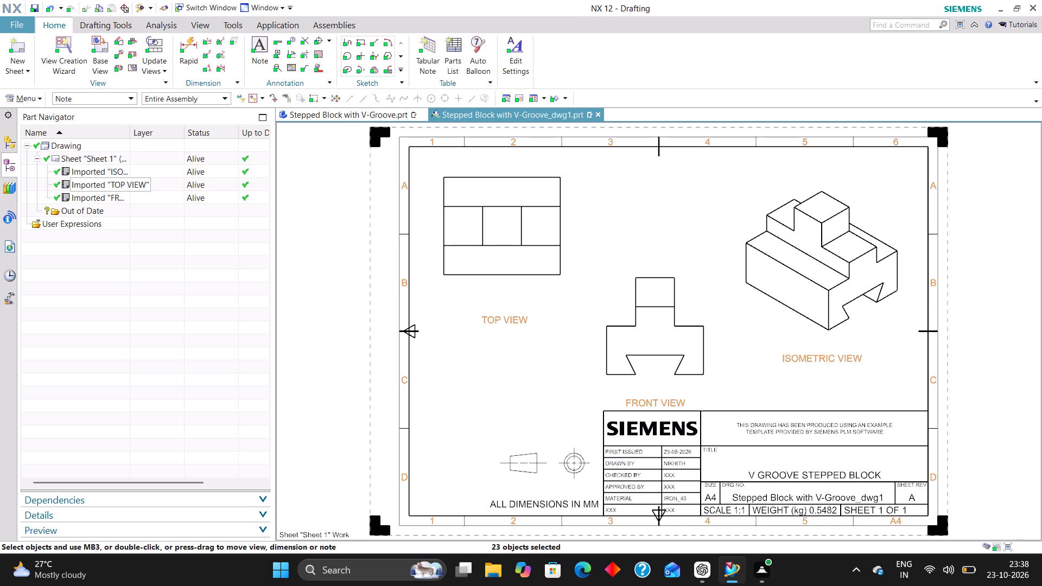
{"action": "key", "text": "ctrl+j"}
{"action": "type", "text": "224"}
{"action": "key", "text": "Return"}
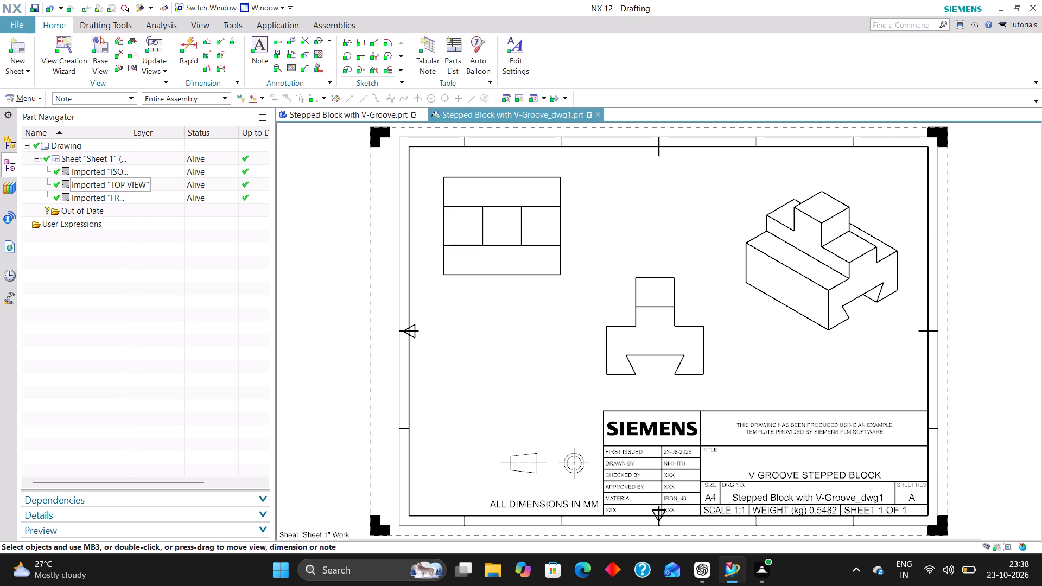
Select all symbols on the sheet with the Symbol filter and assign them to layer 225 through Edit Object Display.
{"action": "left_click", "coordinate": [120, 98]}
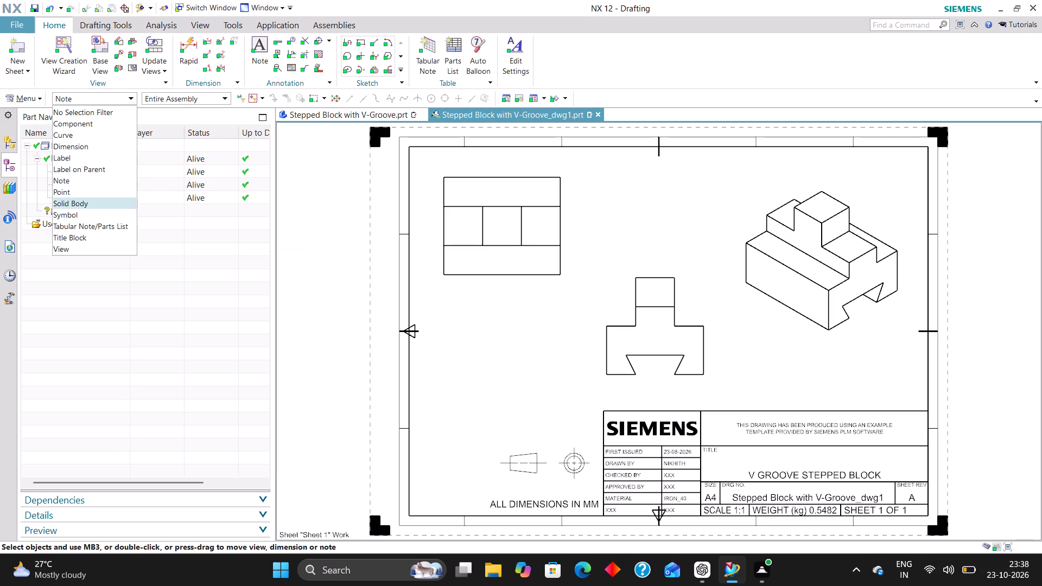
{"action": "left_click", "coordinate": [93, 216]}
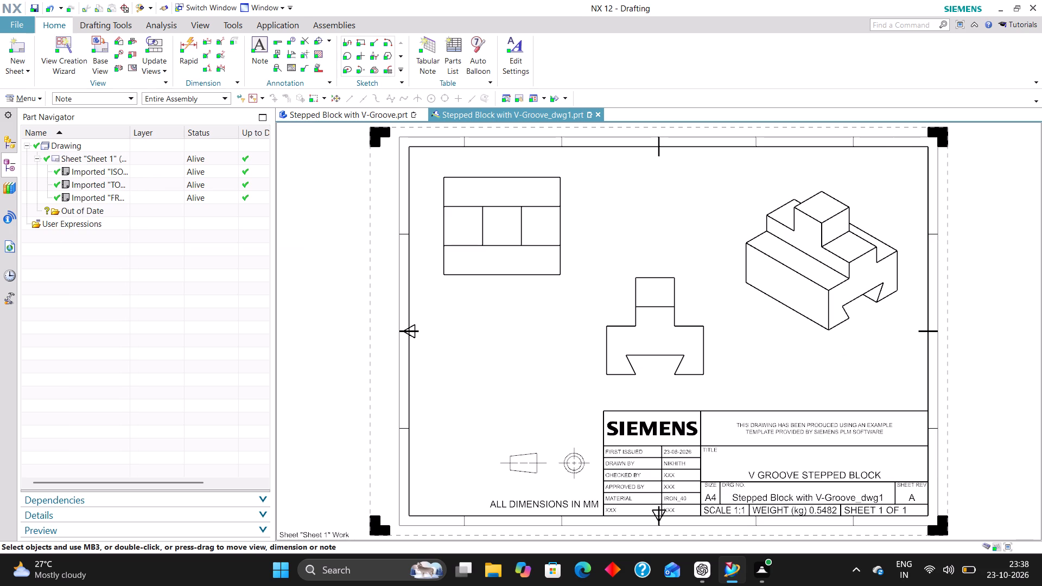
{"action": "key", "text": "ctrl+a"}
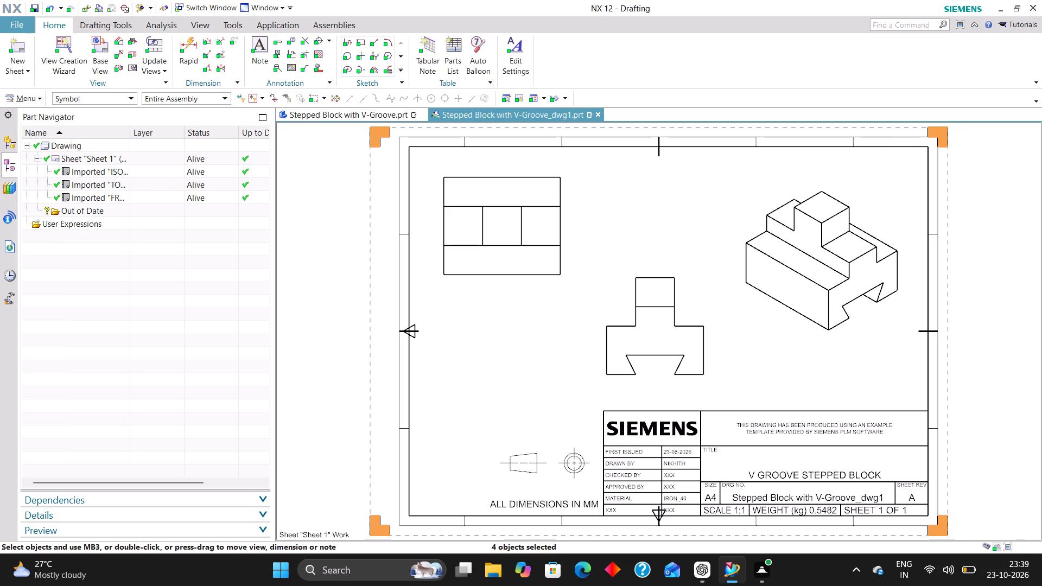
{"action": "key", "text": "ctrl+j"}
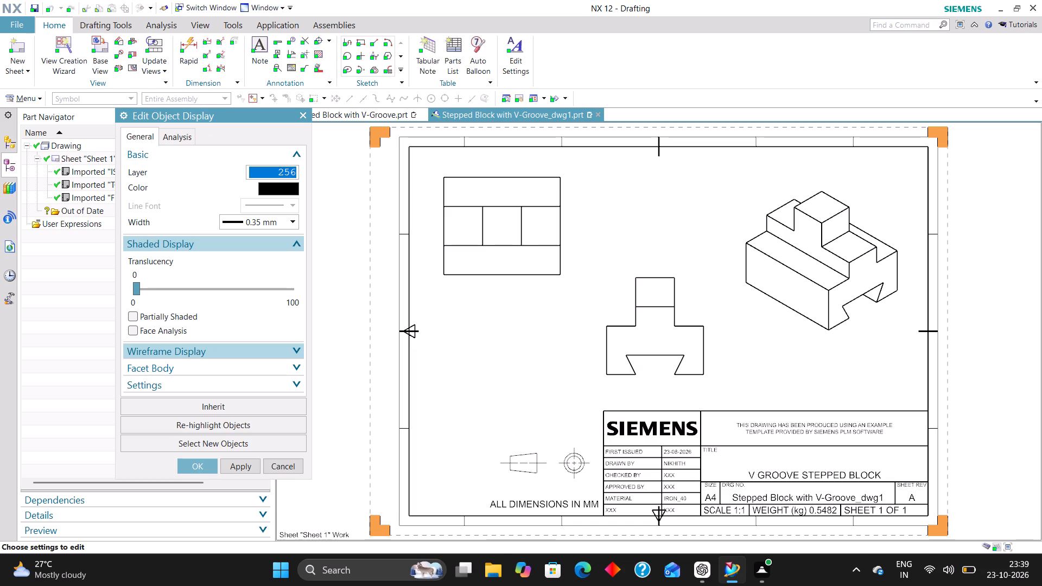
{"action": "left_click", "coordinate": [286, 464]}
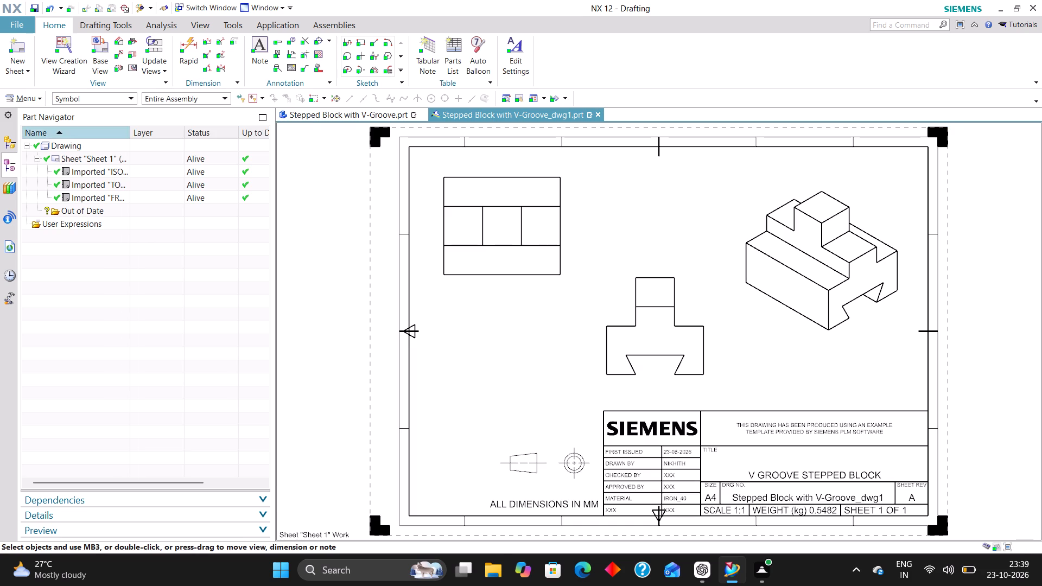
{"action": "left_click", "coordinate": [97, 94]}
{"action": "left_click", "coordinate": [97, 94]}
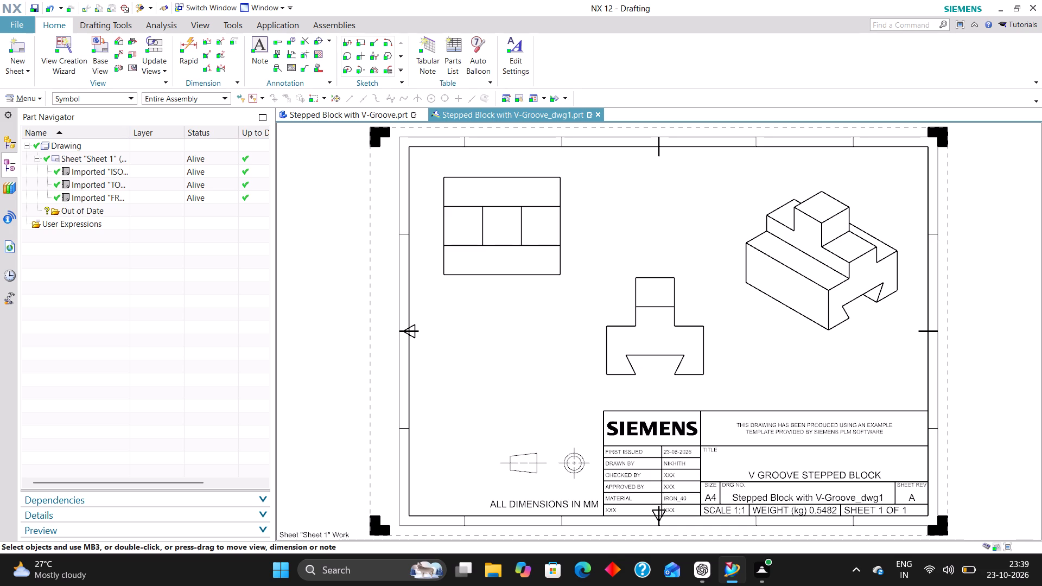
{"action": "key", "text": "ctrl+a"}
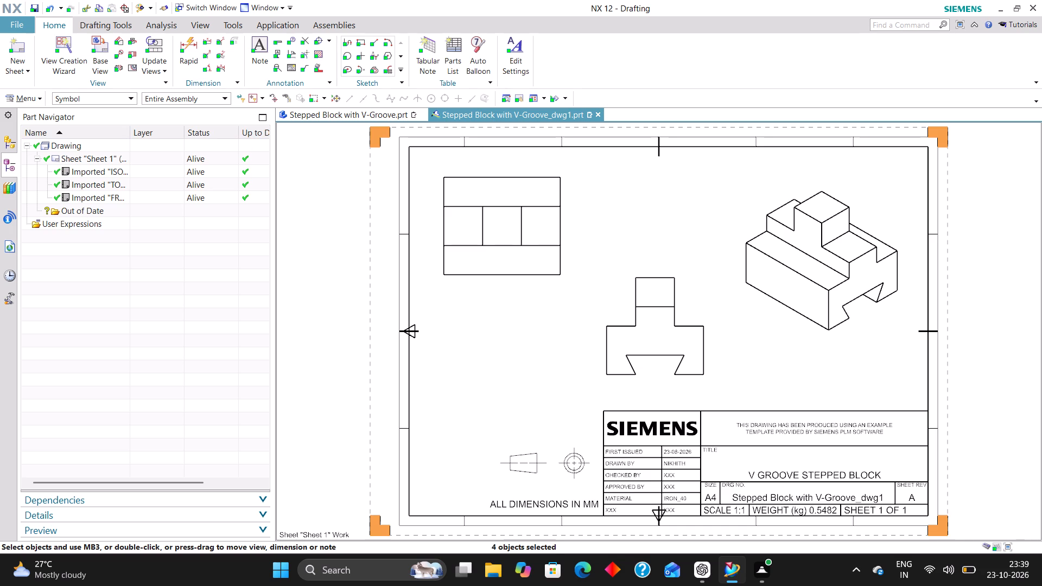
{"action": "key", "text": "ctrl+j"}
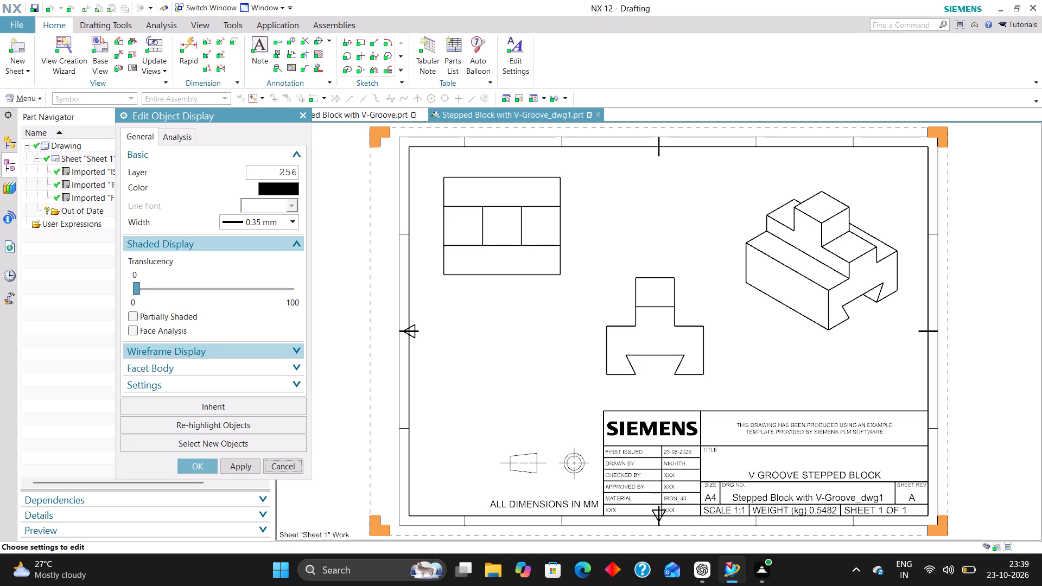
{"action": "left_click_drag", "start_coordinate": [278, 172], "coordinate": [445, 168]}
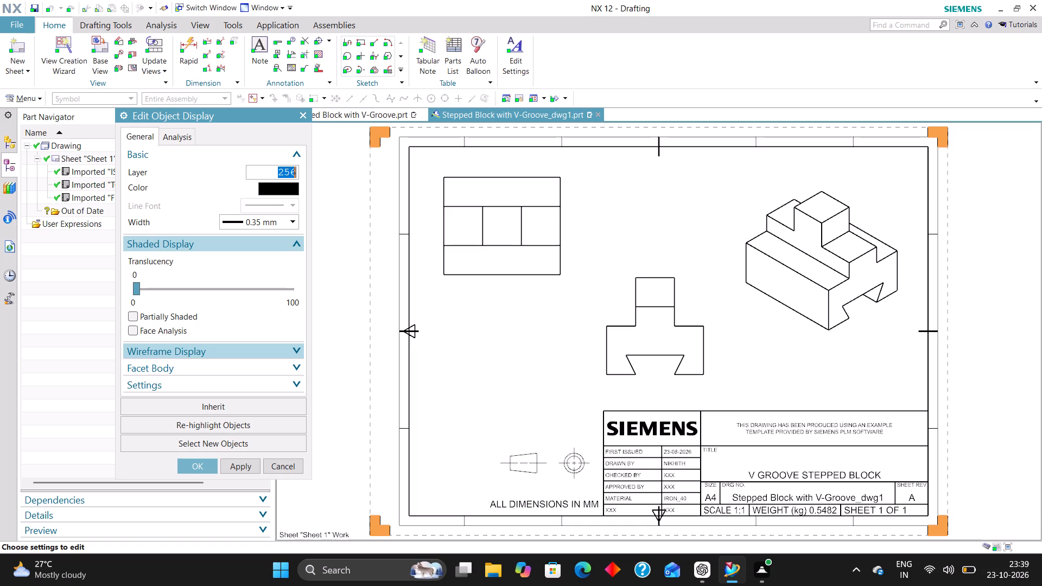
{"action": "type", "text": "22"}
{"action": "key", "text": "5"}
{"action": "key", "text": "Return"}
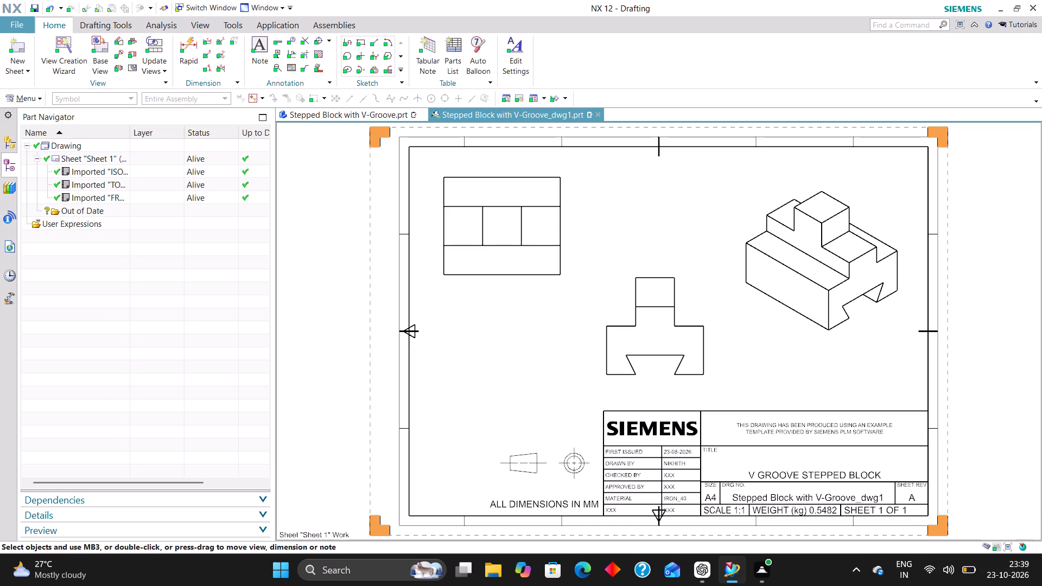
Select the title block with the Title Block filter and apply Edit Object Display with layer 256 and 0.70 mm width.
{"action": "left_click", "coordinate": [112, 94]}
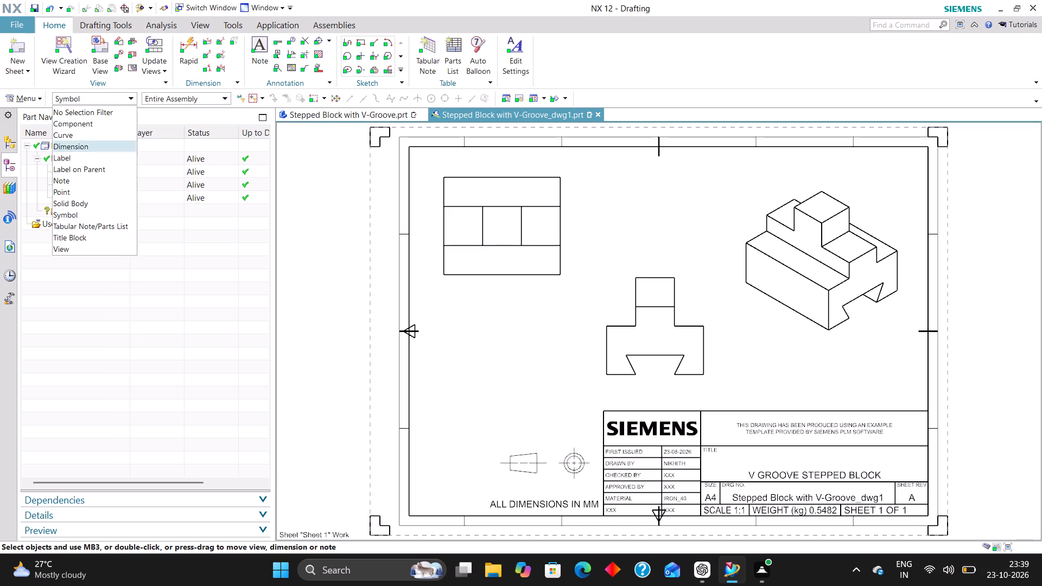
{"action": "left_click", "coordinate": [80, 238]}
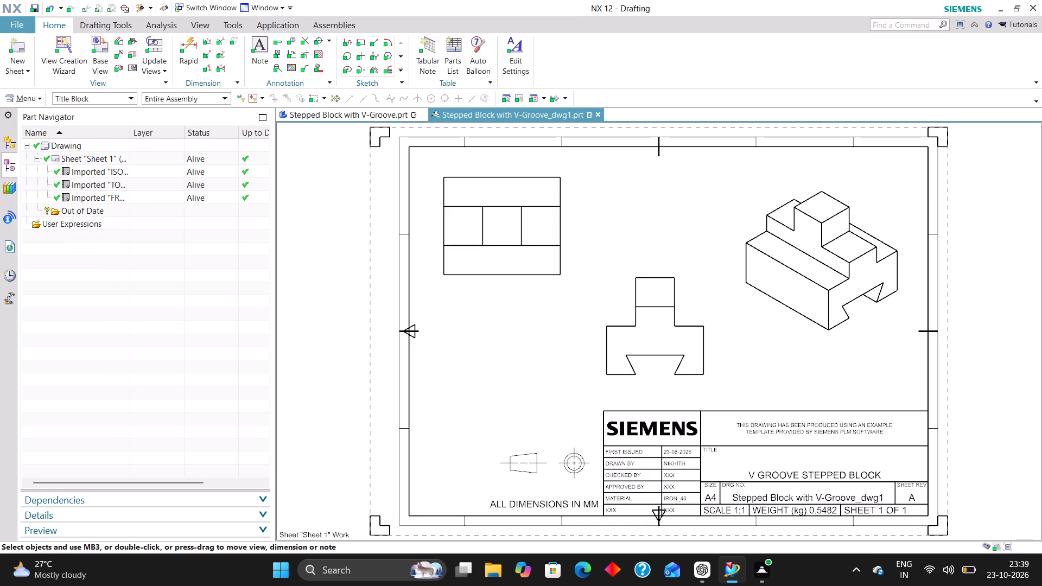
{"action": "key", "text": "ctrl+a"}
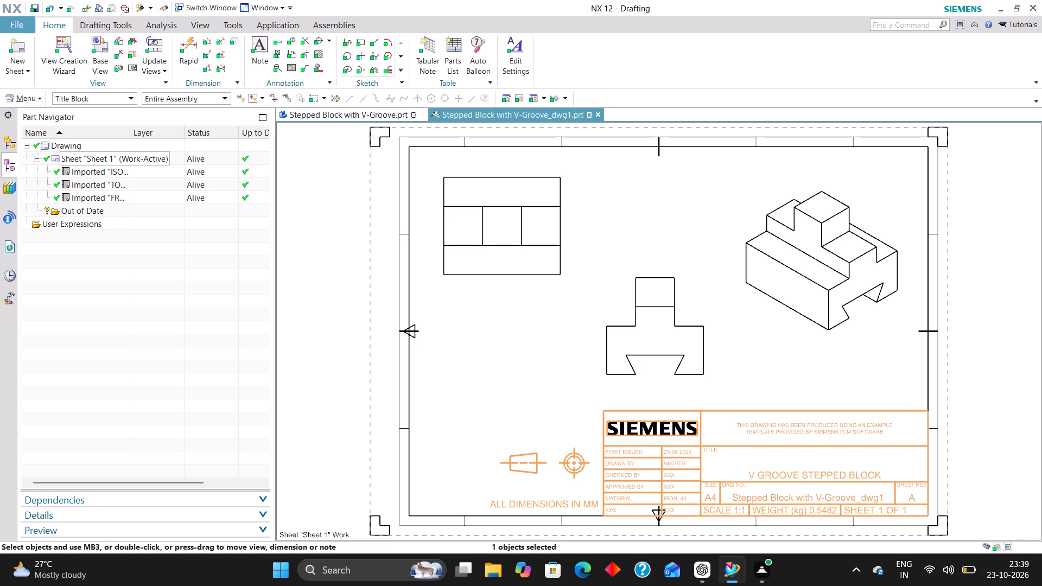
{"action": "key", "text": "ctrl+j"}
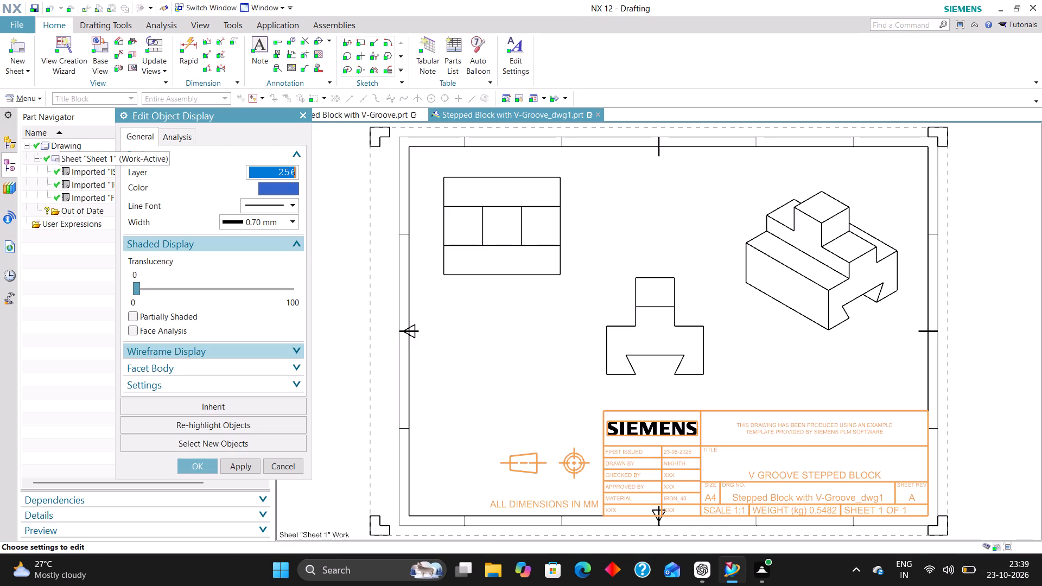
{"action": "left_click", "coordinate": [207, 462]}
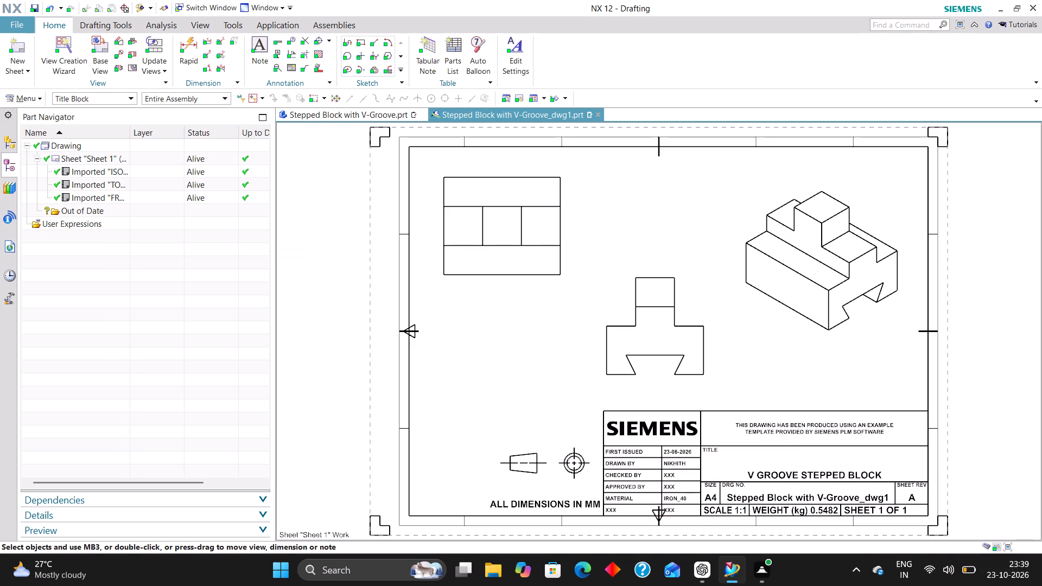
Turn on the ALL category of layers in Layer Settings and set its layers to Visible Only.
{"action": "key", "text": "ctrl+l"}
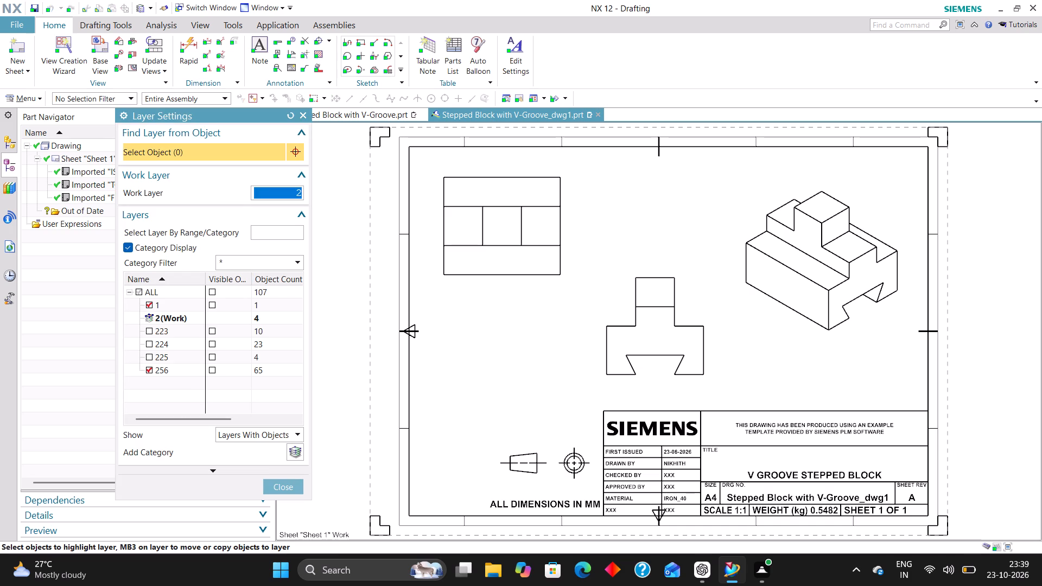
{"action": "left_click", "coordinate": [139, 290]}
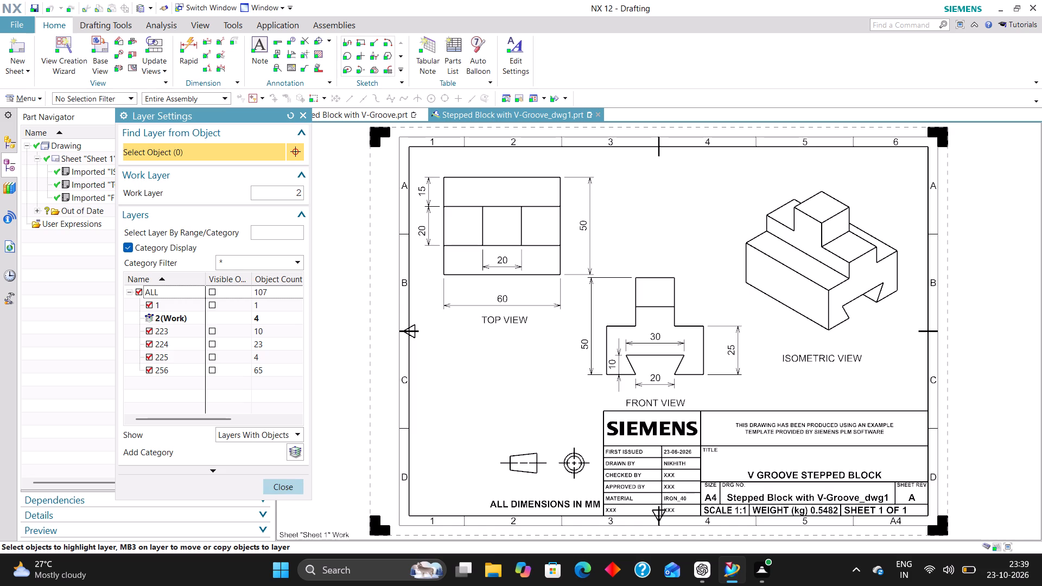
{"action": "left_click", "coordinate": [210, 289]}
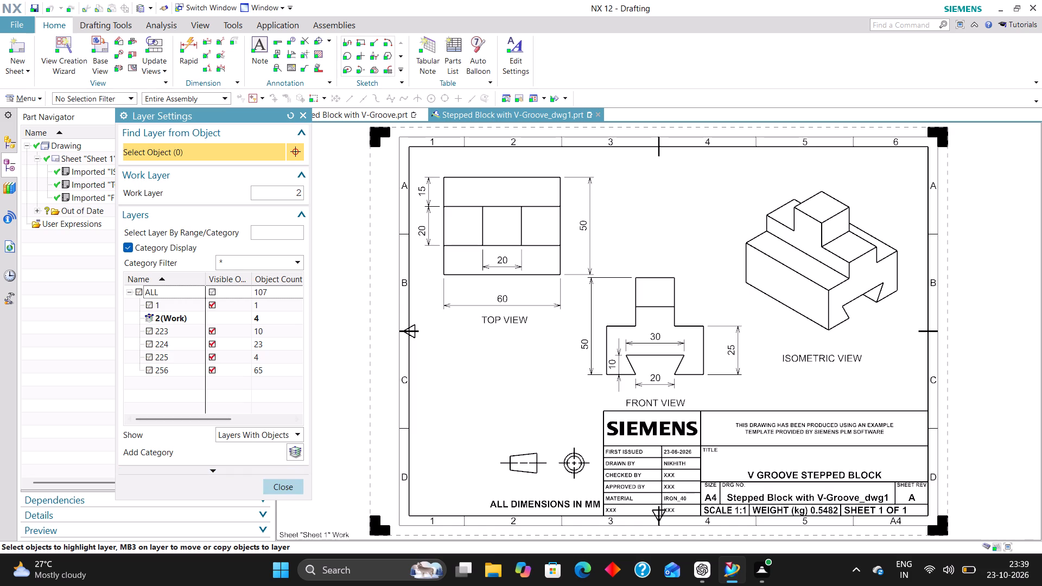
{"action": "left_click", "coordinate": [281, 489]}
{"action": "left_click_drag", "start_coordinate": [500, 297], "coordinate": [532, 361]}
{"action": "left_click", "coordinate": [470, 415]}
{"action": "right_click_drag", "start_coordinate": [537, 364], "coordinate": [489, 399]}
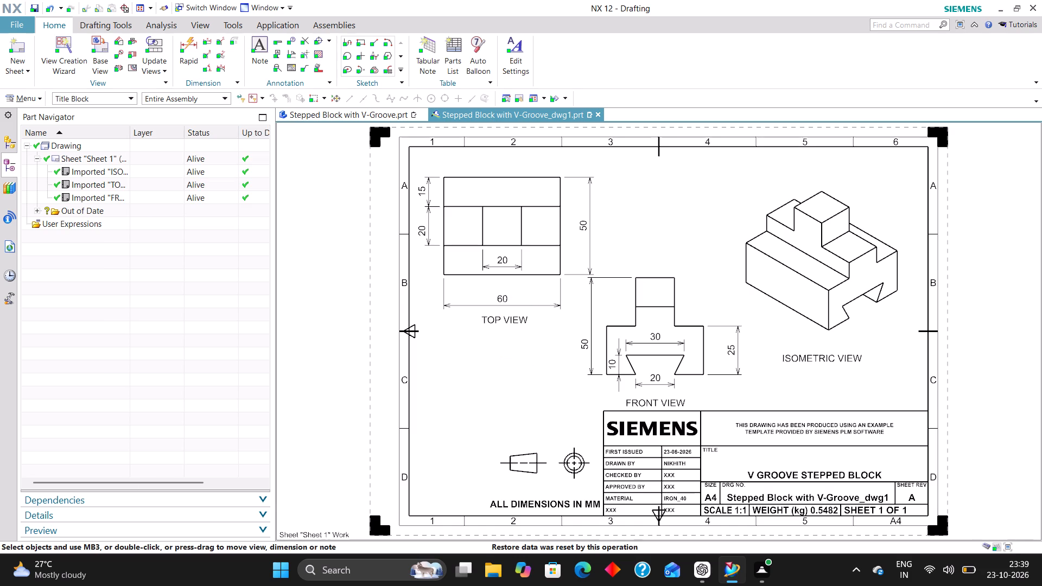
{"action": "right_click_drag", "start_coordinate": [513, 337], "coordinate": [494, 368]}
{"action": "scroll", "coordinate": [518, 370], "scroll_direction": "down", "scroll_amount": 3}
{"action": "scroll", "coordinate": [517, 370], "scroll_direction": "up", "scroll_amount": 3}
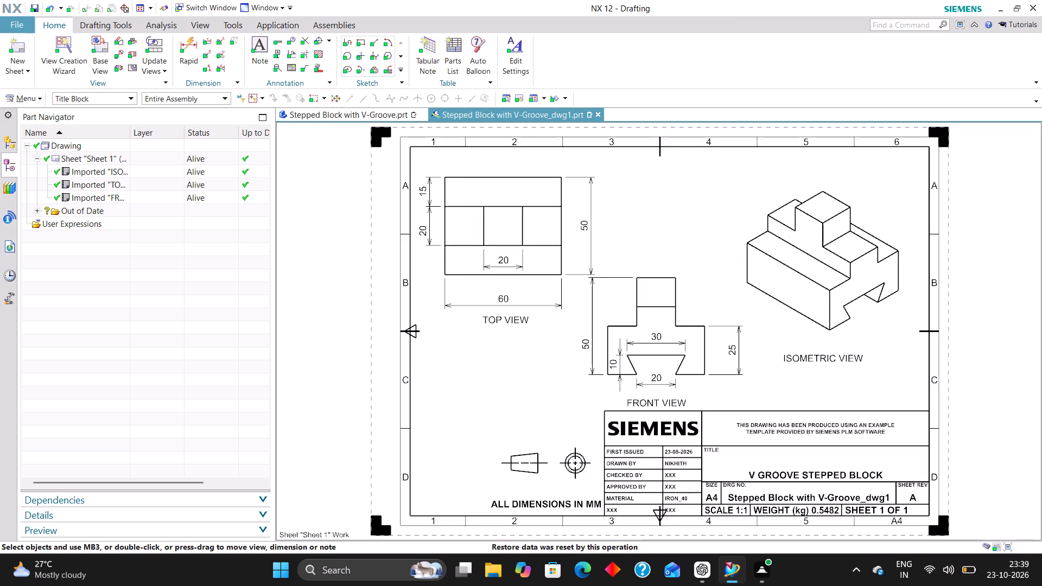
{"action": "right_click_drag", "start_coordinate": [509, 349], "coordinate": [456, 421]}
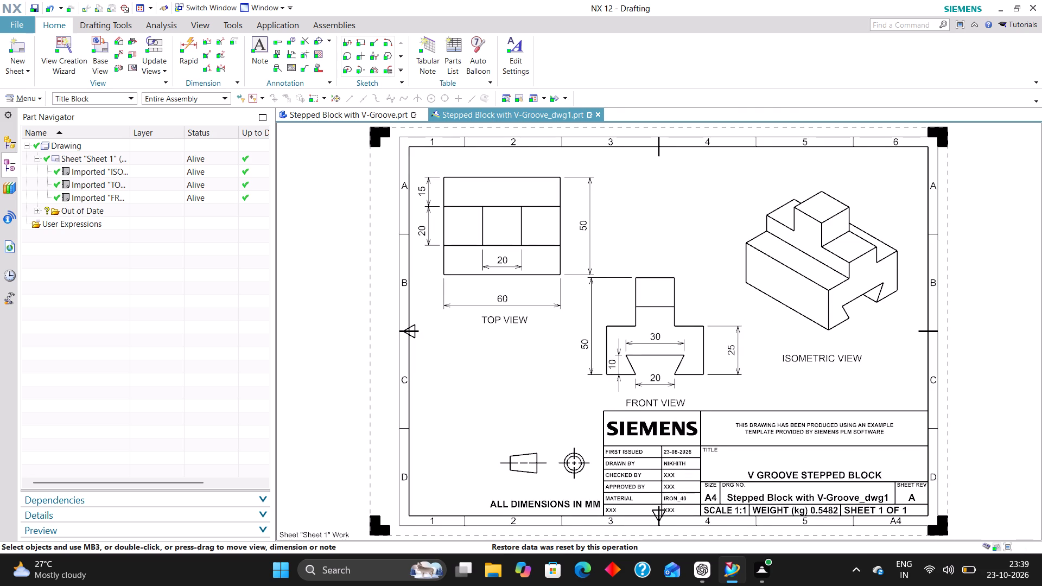
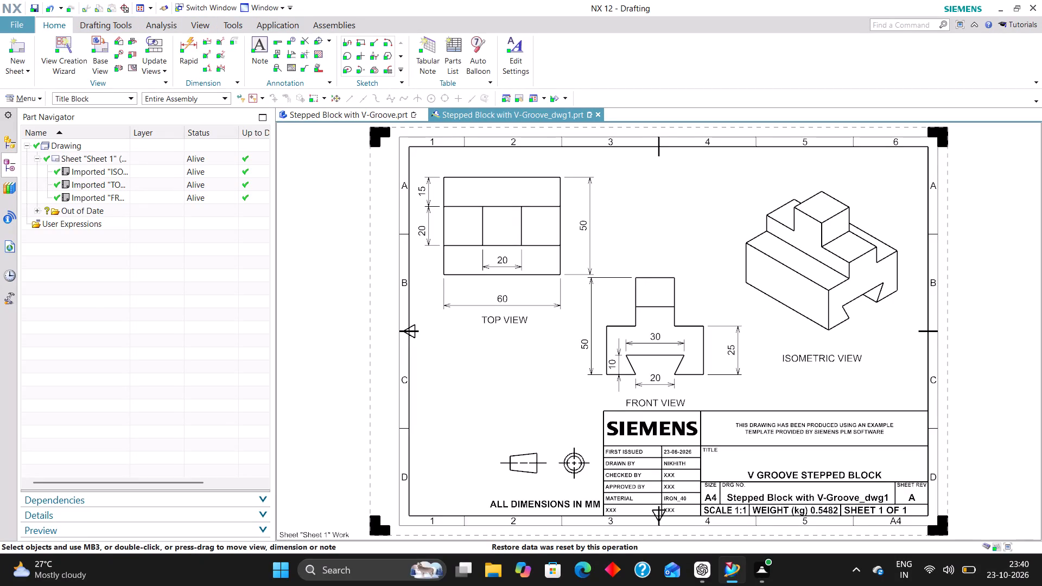
Switch to the Stepped Block with V-Groove model part and stop the journal recording.
{"action": "left_click", "coordinate": [355, 113]}
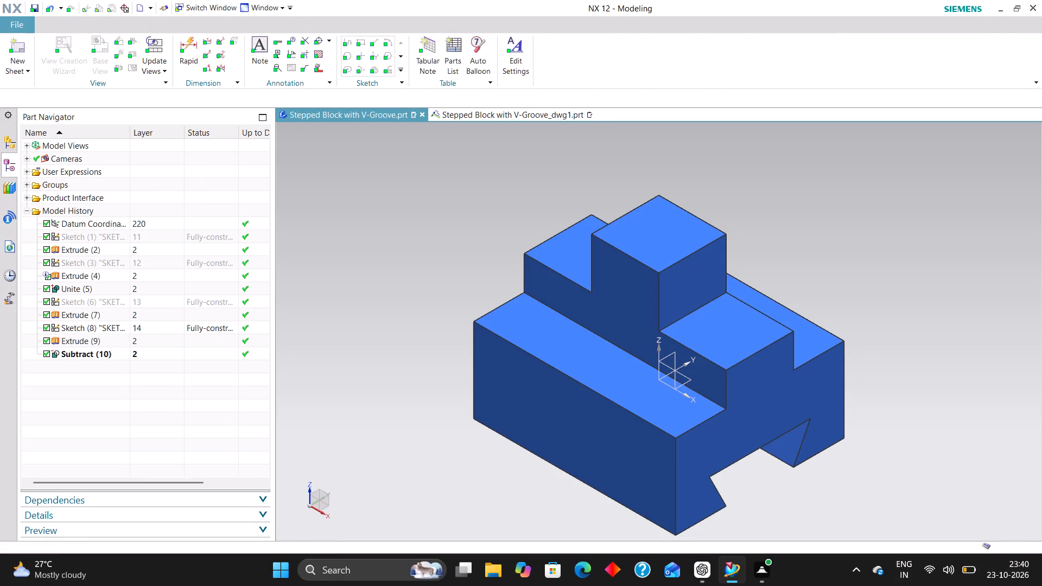
{"action": "left_click", "coordinate": [429, 31]}
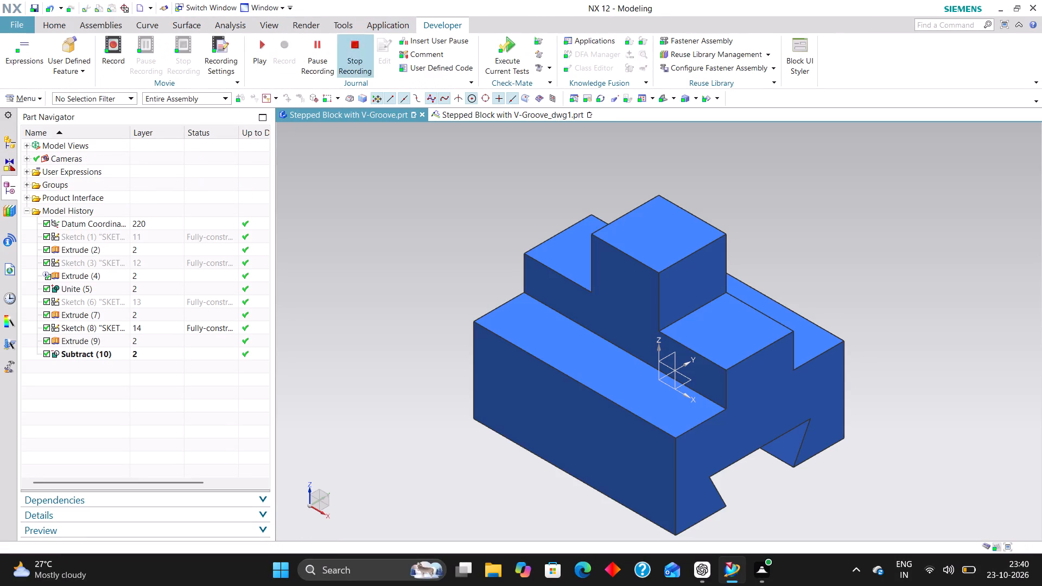
{"action": "left_click", "coordinate": [366, 54]}
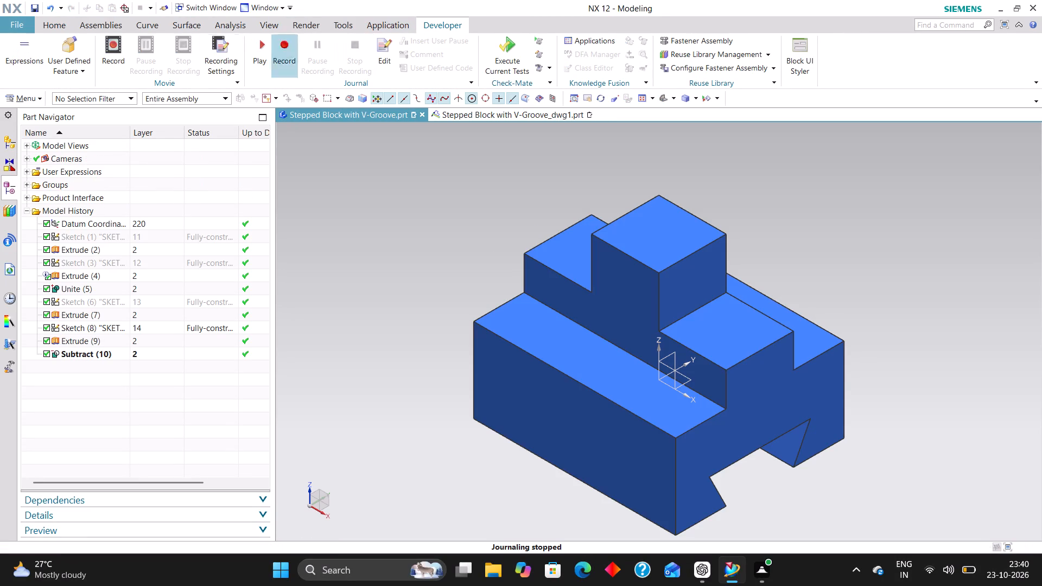
{"action": "left_click", "coordinate": [48, 20]}
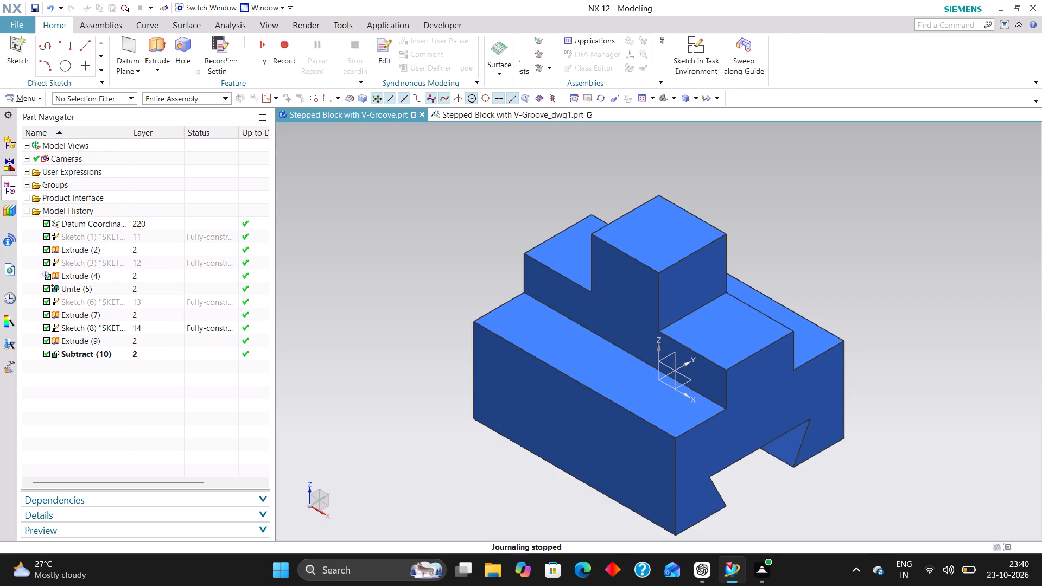
Return to the drawing part and save it under the new name Stepped Block with V-Groove_dwg11 in the same folder.
{"action": "left_click", "coordinate": [464, 113]}
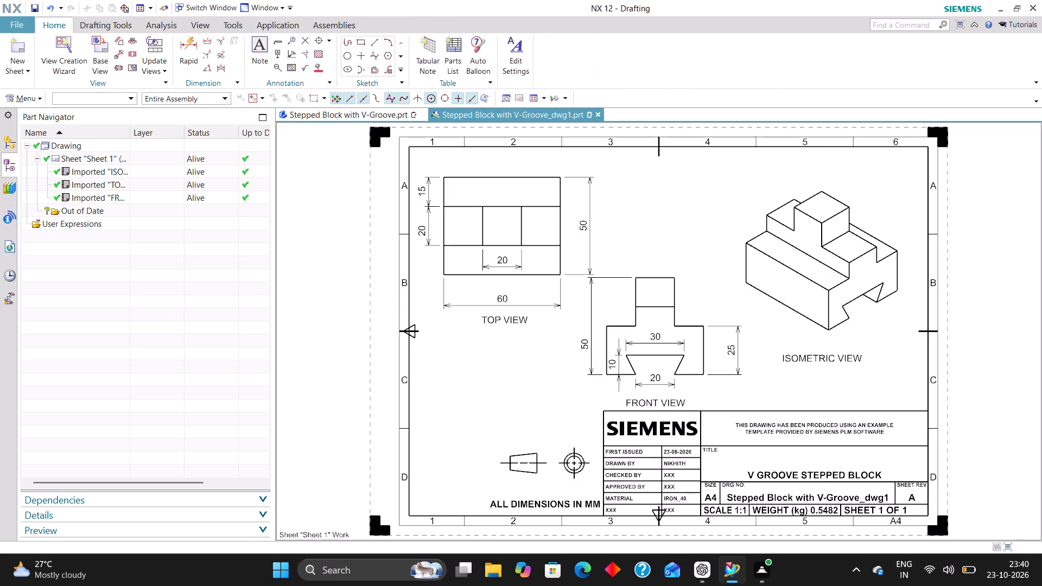
{"action": "left_click", "coordinate": [20, 23]}
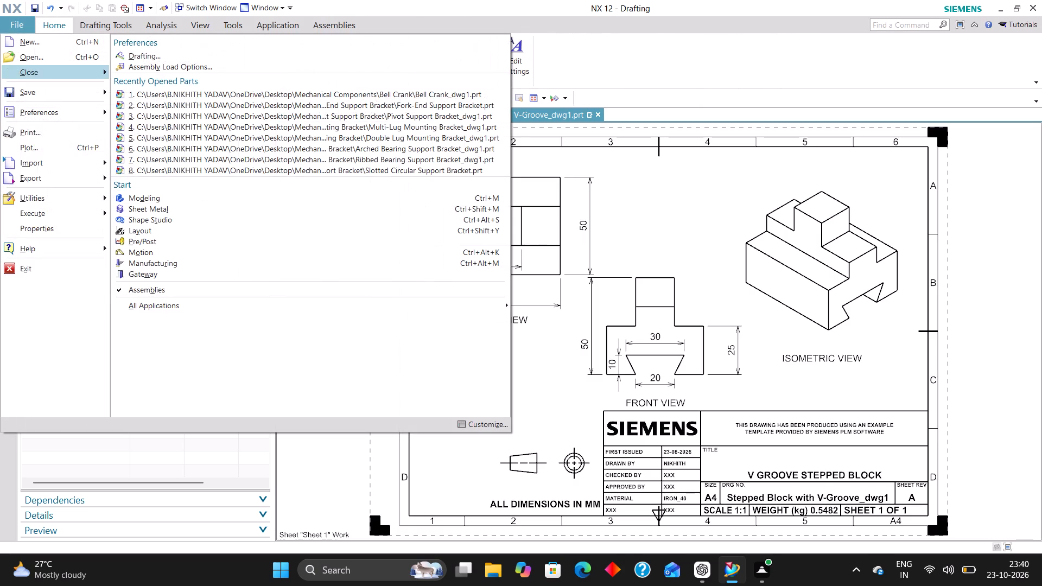
{"action": "left_click", "coordinate": [59, 95]}
{"action": "left_click", "coordinate": [194, 128]}
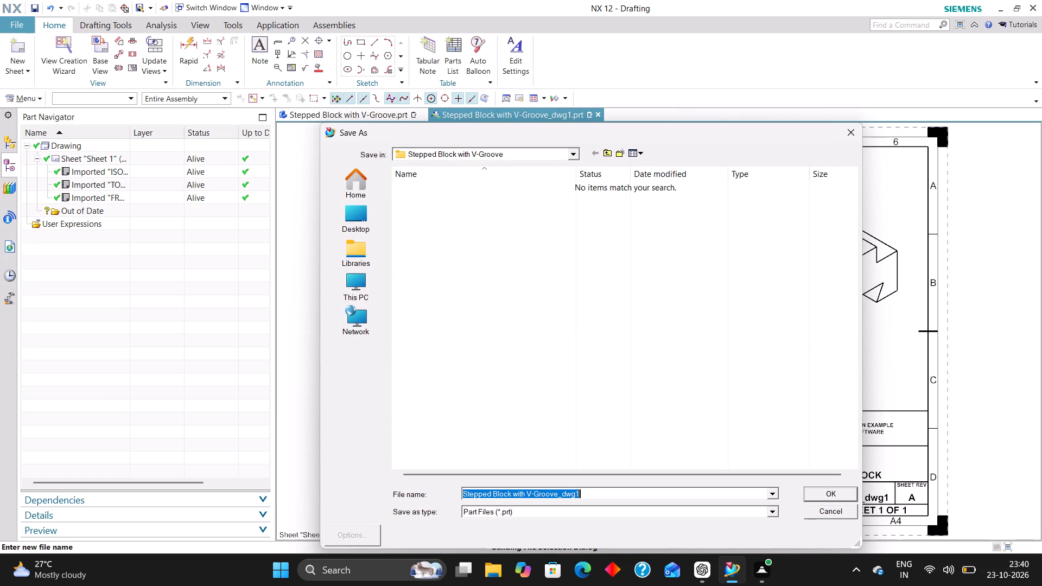
{"action": "left_click", "coordinate": [831, 490]}
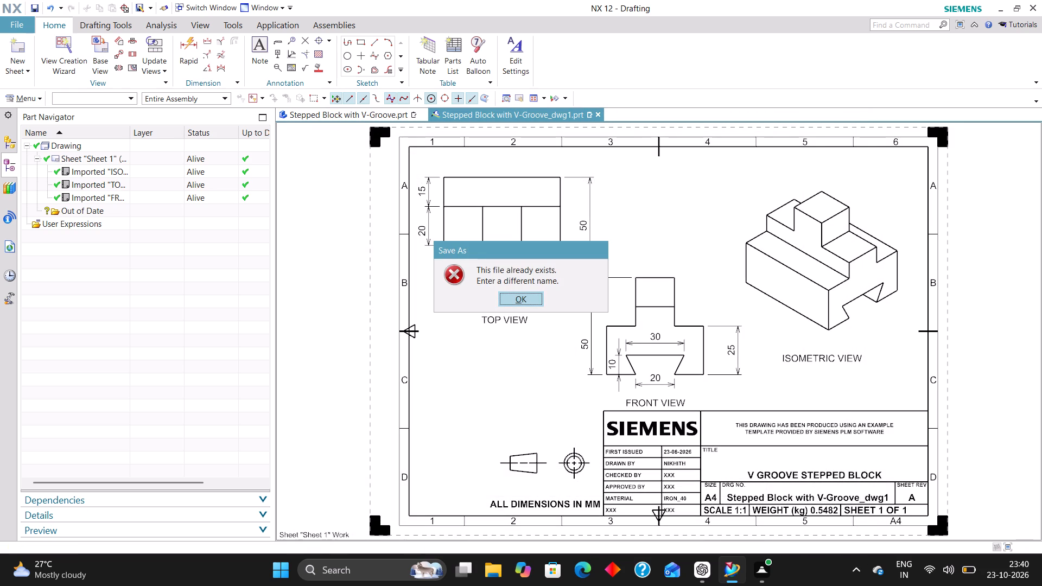
{"action": "left_click", "coordinate": [535, 301]}
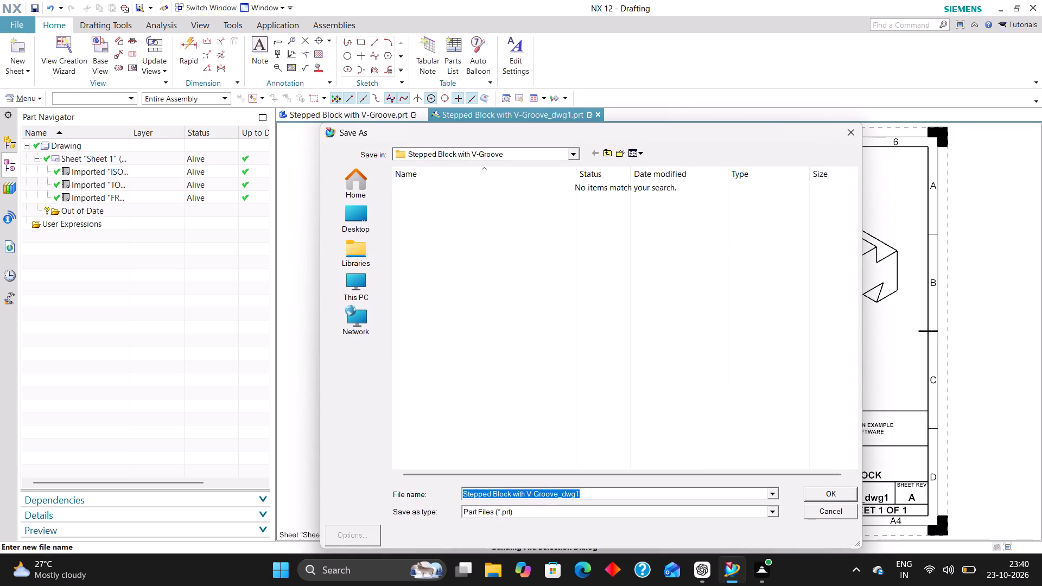
{"action": "left_click", "coordinate": [589, 492]}
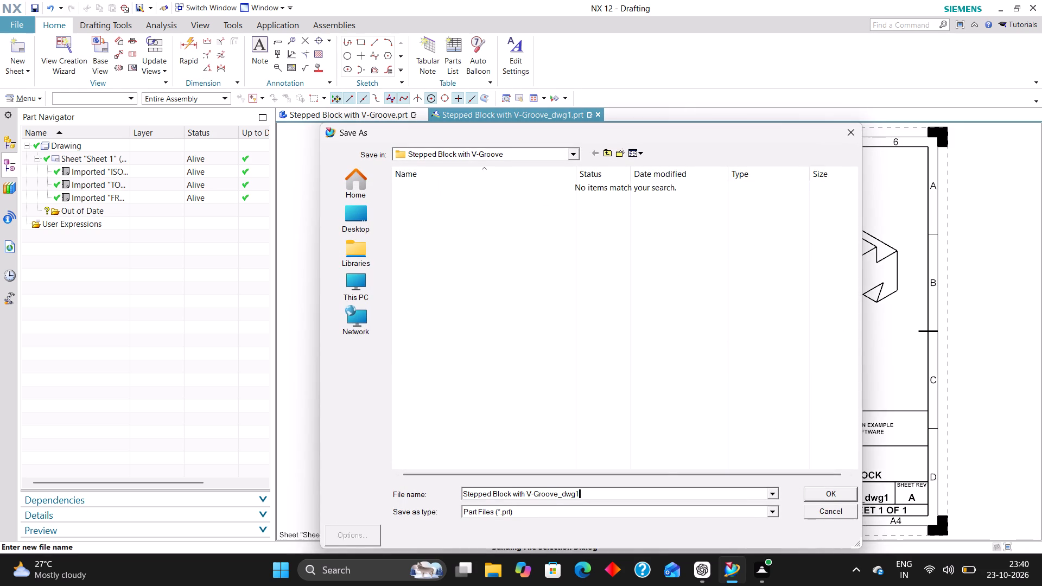
{"action": "key", "text": "space"}
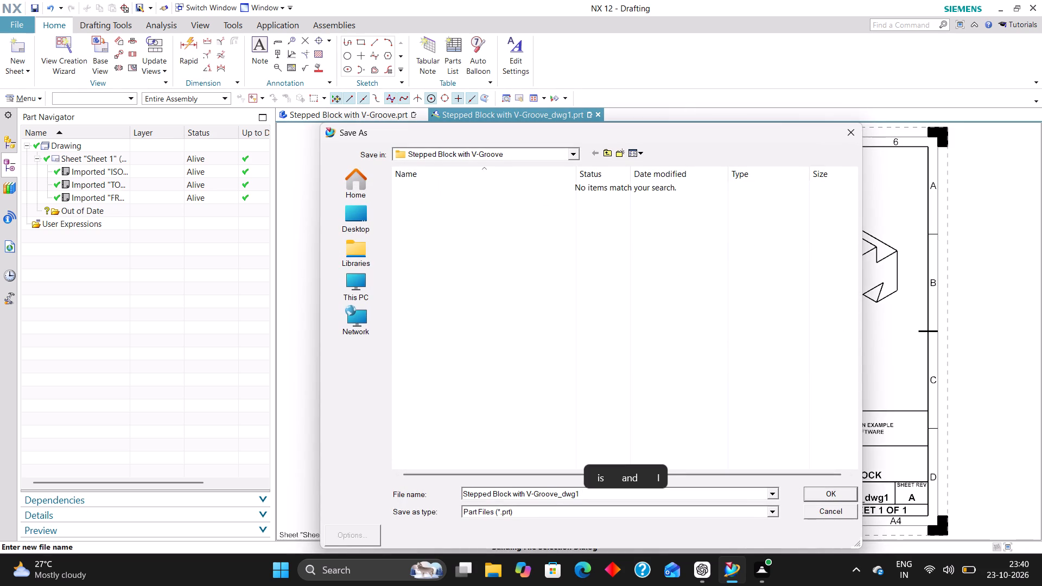
{"action": "key", "text": "BackSpace"}
{"action": "key", "text": "1"}
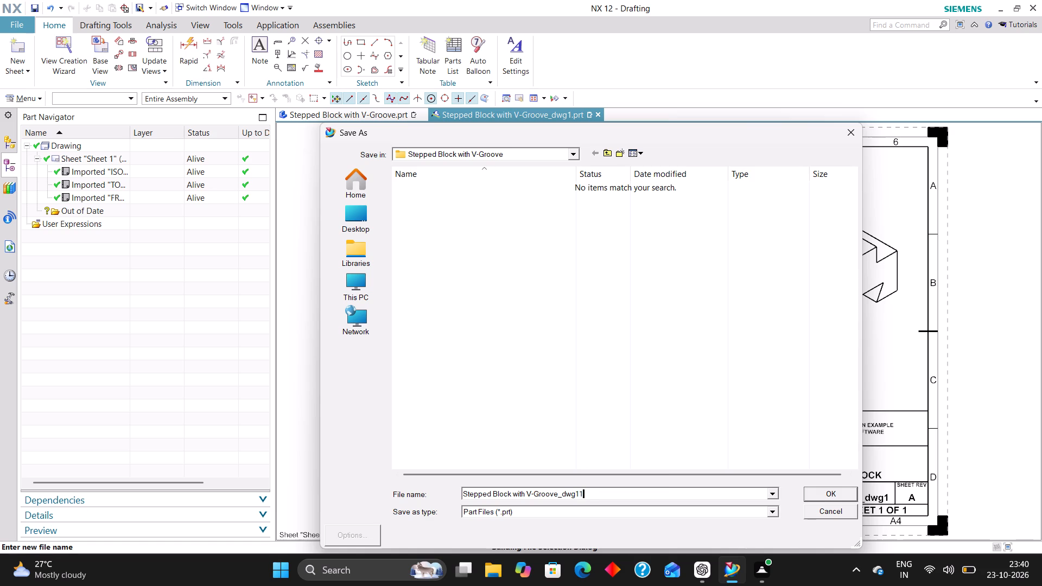
{"action": "key", "text": "Return"}
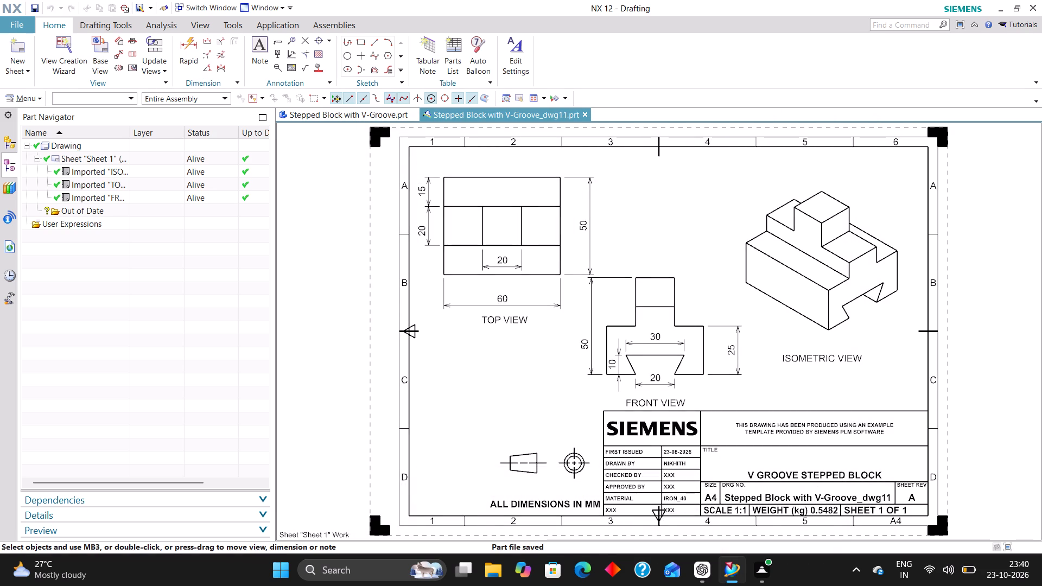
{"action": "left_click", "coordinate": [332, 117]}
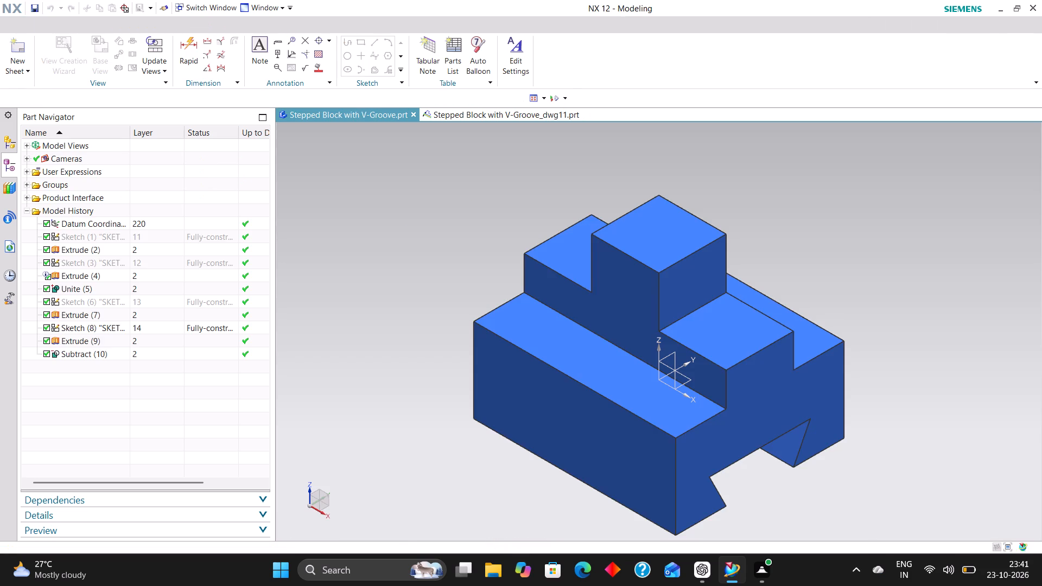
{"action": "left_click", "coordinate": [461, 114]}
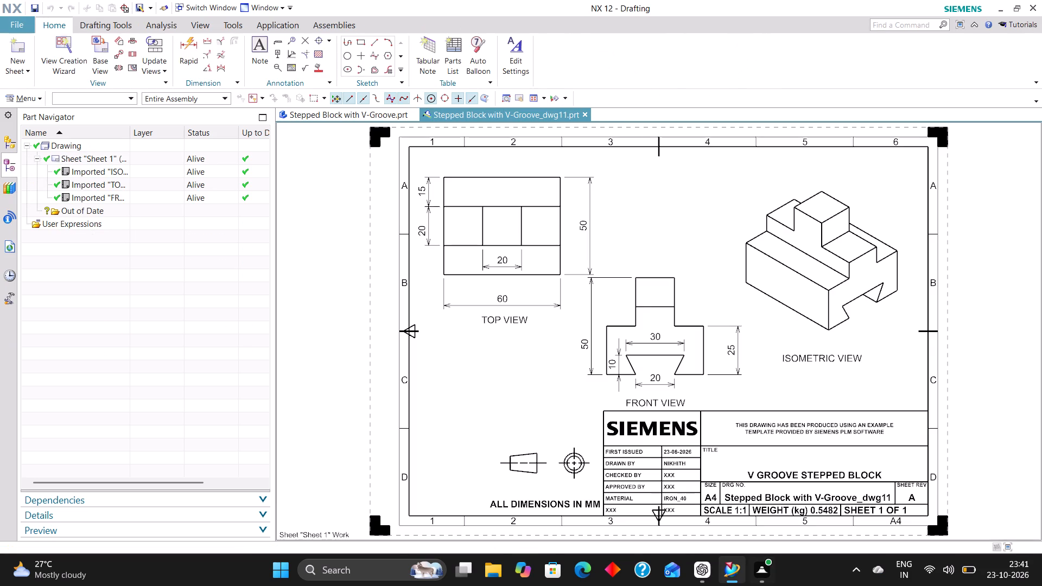